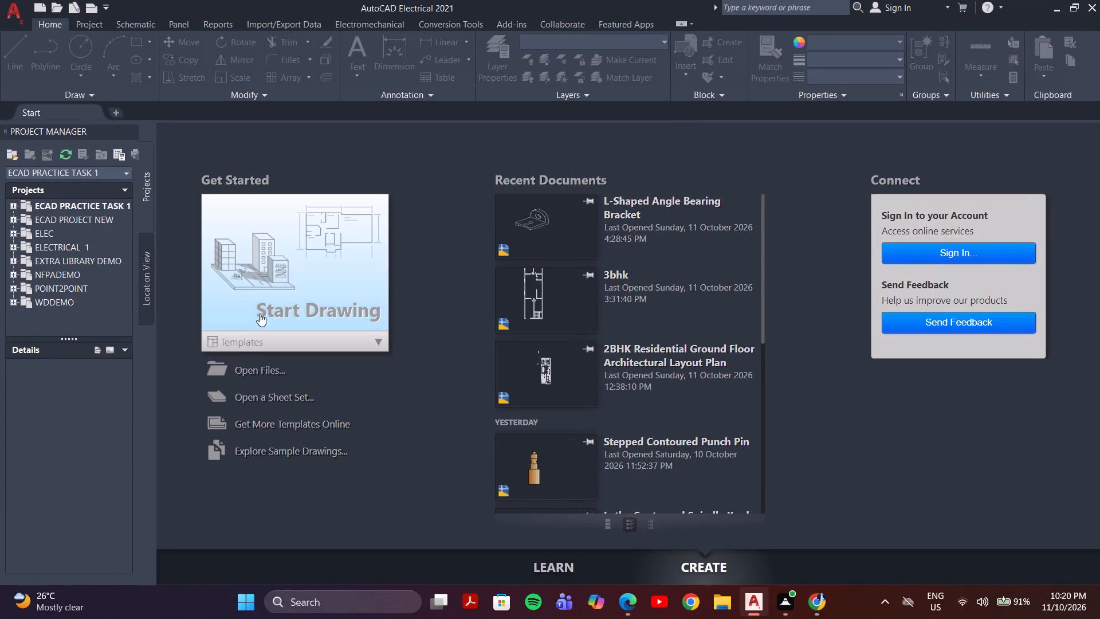
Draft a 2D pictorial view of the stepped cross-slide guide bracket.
Start a new blank drawing.
{"action": "left_click", "coordinate": [335, 277]}
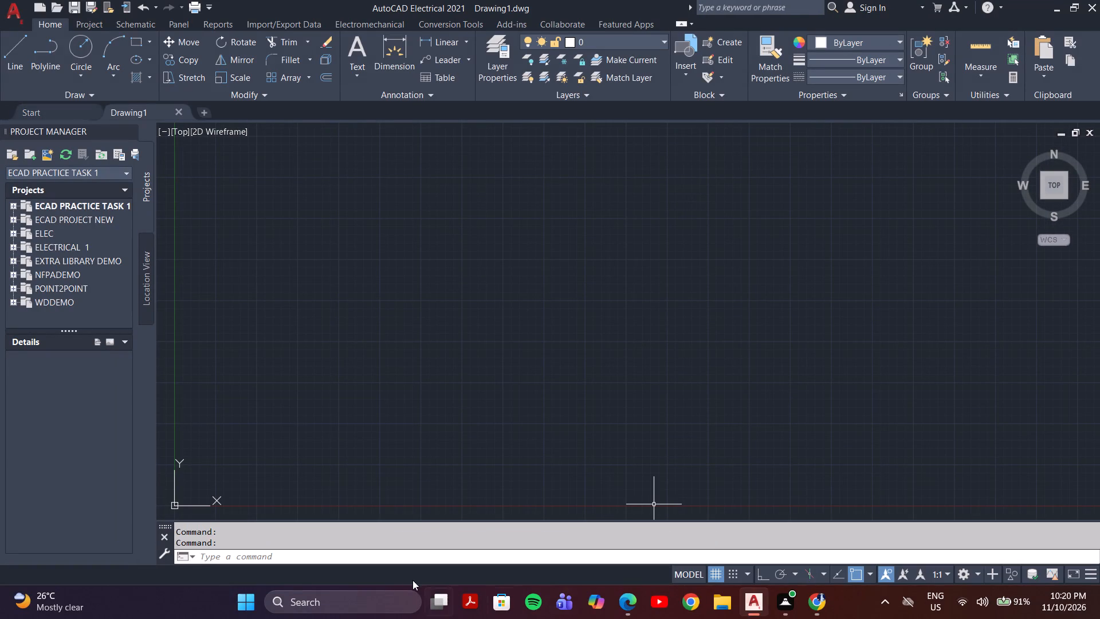
Turn on command logging for the new drawing with the LOGFILEON command.
{"action": "left_click", "coordinate": [405, 557]}
{"action": "key", "text": "l"}
{"action": "key", "text": "o"}
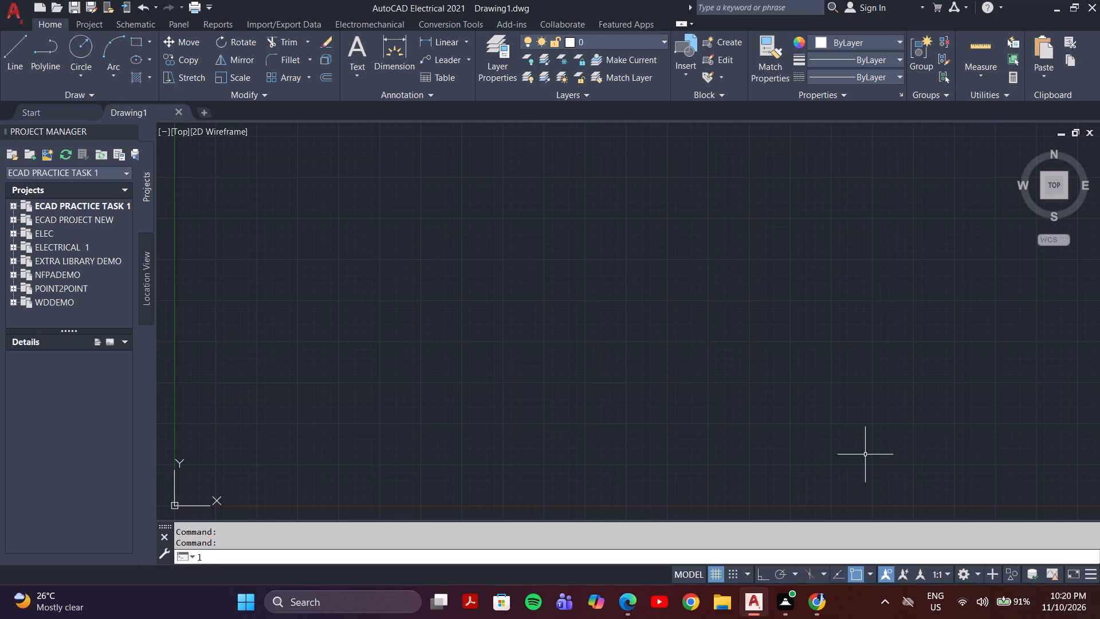
{"action": "key", "text": "g"}
{"action": "key", "text": "f"}
{"action": "type", "text": "ile"}
{"action": "key", "text": "o"}
{"action": "key", "text": "n"}
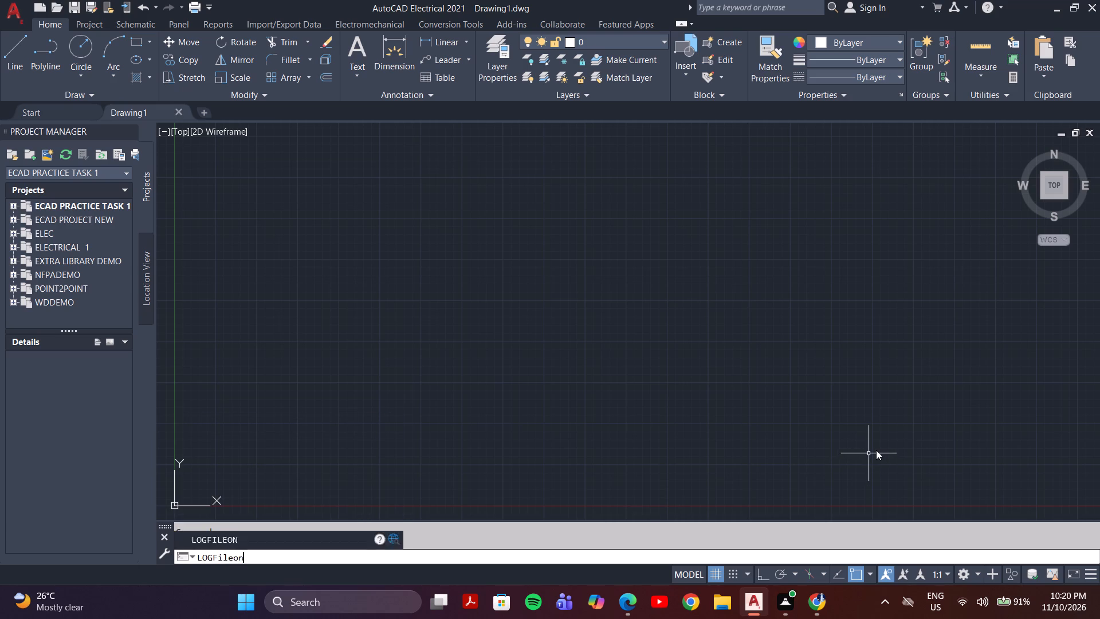
{"action": "key", "text": "Return"}
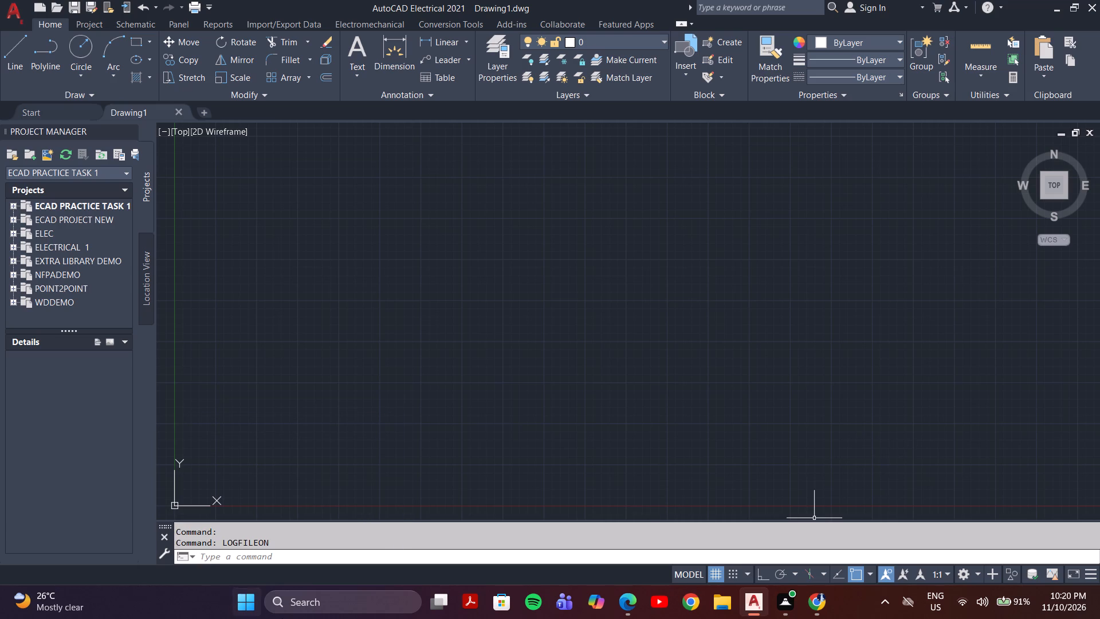
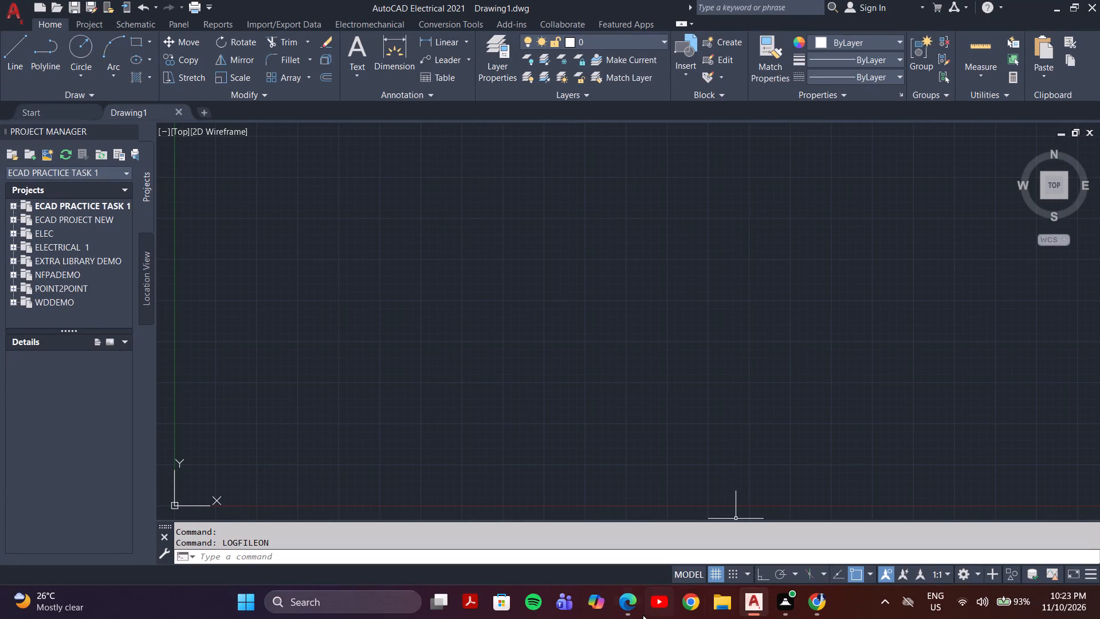
Start a line in the upper part of the drawing area and turn Ortho mode on.
{"action": "key", "text": "l"}
{"action": "key", "text": "Return"}
{"action": "left_click", "coordinate": [388, 216]}
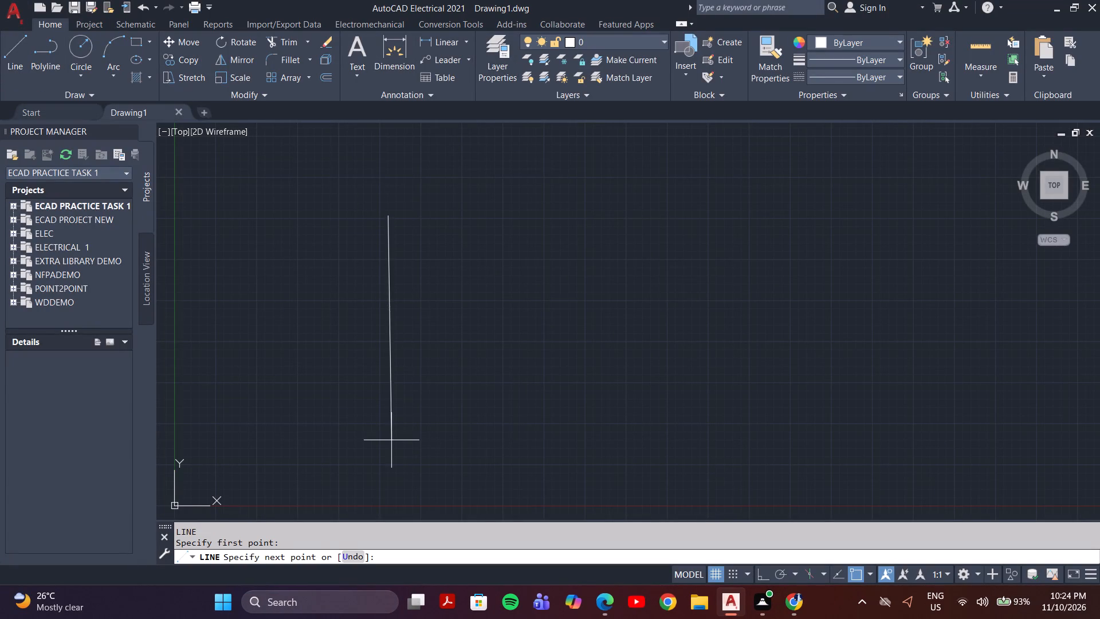
{"action": "key", "text": "F8"}
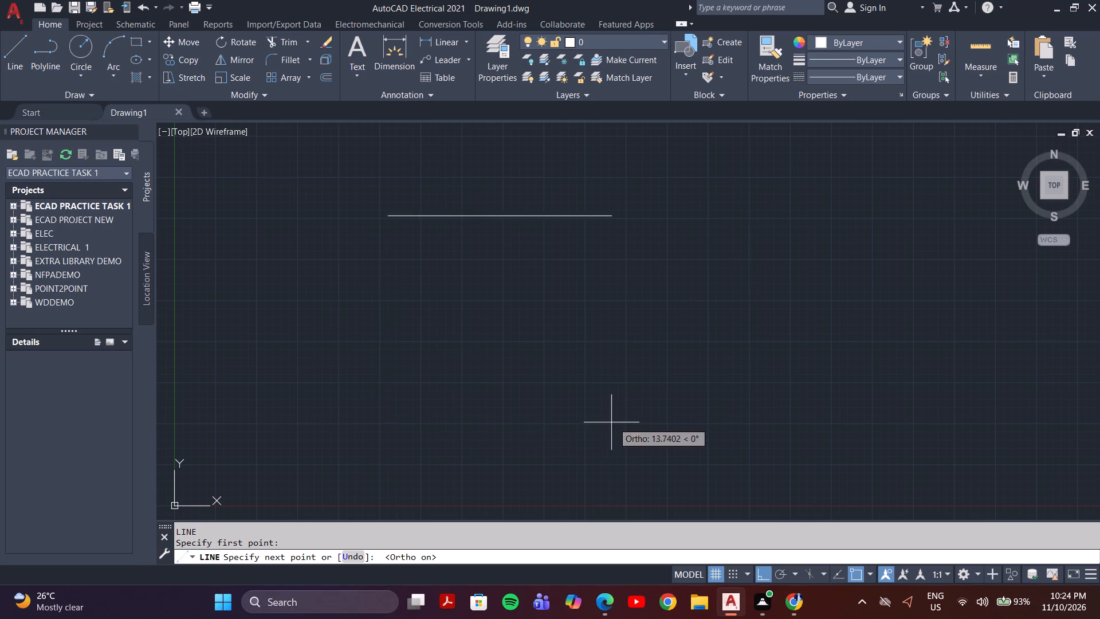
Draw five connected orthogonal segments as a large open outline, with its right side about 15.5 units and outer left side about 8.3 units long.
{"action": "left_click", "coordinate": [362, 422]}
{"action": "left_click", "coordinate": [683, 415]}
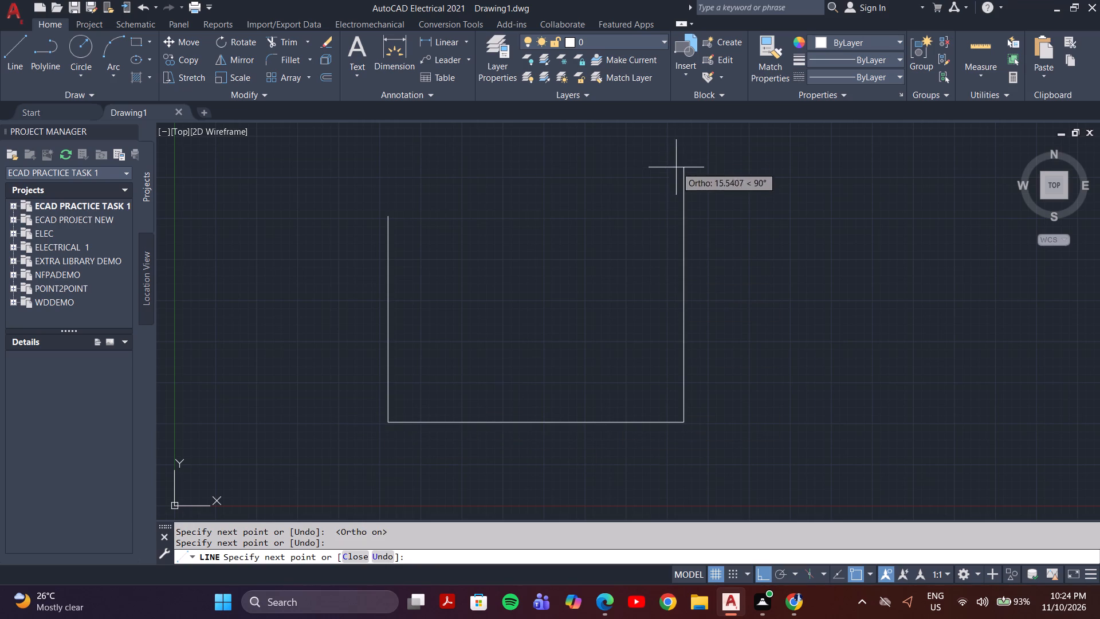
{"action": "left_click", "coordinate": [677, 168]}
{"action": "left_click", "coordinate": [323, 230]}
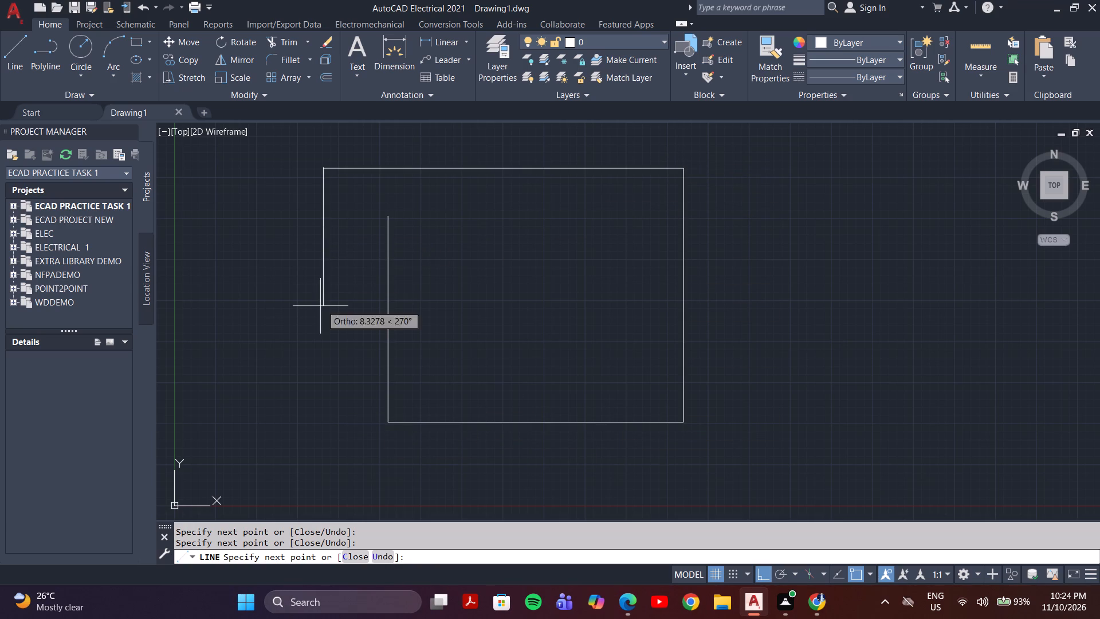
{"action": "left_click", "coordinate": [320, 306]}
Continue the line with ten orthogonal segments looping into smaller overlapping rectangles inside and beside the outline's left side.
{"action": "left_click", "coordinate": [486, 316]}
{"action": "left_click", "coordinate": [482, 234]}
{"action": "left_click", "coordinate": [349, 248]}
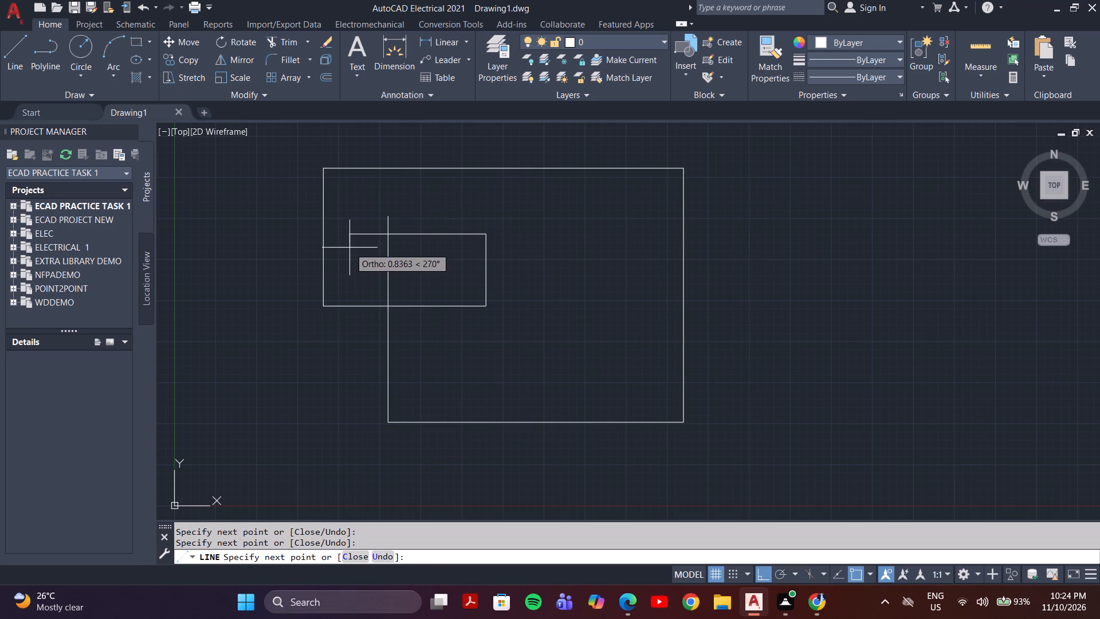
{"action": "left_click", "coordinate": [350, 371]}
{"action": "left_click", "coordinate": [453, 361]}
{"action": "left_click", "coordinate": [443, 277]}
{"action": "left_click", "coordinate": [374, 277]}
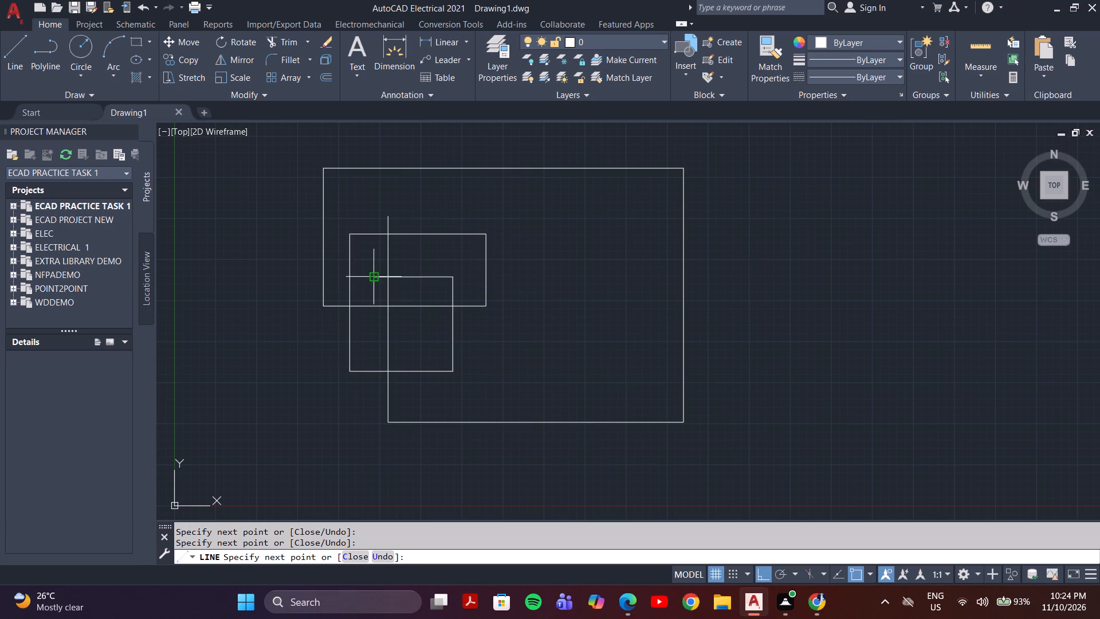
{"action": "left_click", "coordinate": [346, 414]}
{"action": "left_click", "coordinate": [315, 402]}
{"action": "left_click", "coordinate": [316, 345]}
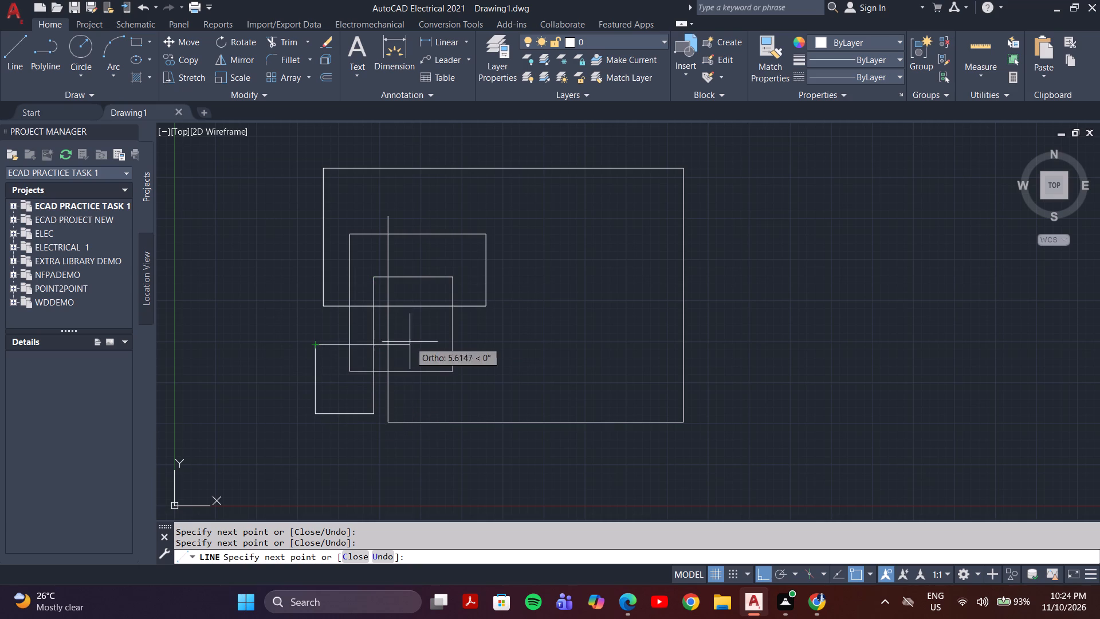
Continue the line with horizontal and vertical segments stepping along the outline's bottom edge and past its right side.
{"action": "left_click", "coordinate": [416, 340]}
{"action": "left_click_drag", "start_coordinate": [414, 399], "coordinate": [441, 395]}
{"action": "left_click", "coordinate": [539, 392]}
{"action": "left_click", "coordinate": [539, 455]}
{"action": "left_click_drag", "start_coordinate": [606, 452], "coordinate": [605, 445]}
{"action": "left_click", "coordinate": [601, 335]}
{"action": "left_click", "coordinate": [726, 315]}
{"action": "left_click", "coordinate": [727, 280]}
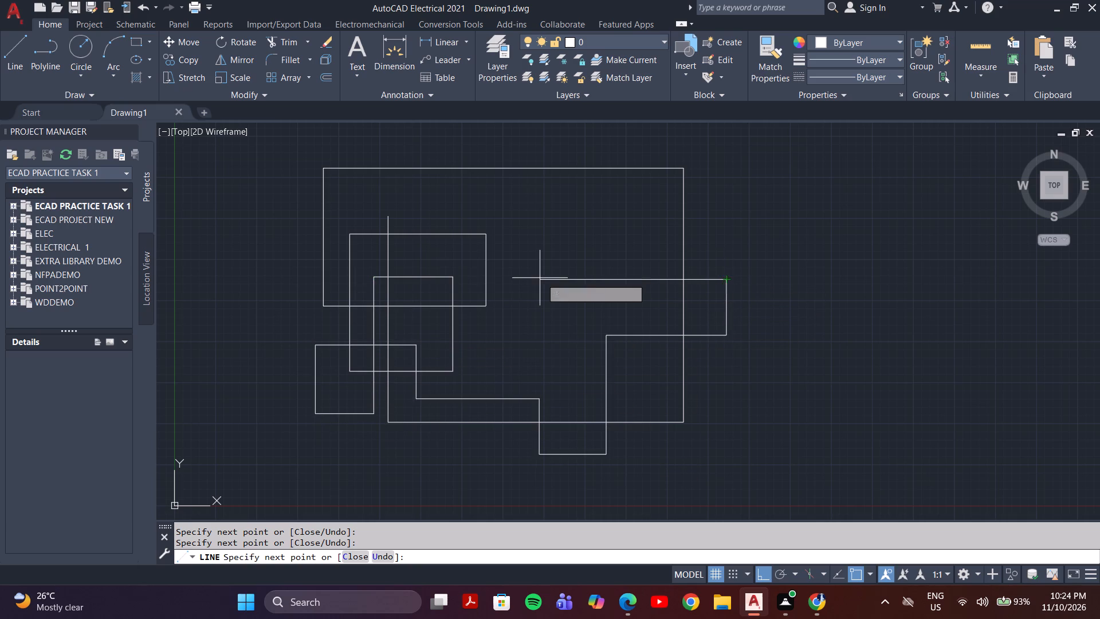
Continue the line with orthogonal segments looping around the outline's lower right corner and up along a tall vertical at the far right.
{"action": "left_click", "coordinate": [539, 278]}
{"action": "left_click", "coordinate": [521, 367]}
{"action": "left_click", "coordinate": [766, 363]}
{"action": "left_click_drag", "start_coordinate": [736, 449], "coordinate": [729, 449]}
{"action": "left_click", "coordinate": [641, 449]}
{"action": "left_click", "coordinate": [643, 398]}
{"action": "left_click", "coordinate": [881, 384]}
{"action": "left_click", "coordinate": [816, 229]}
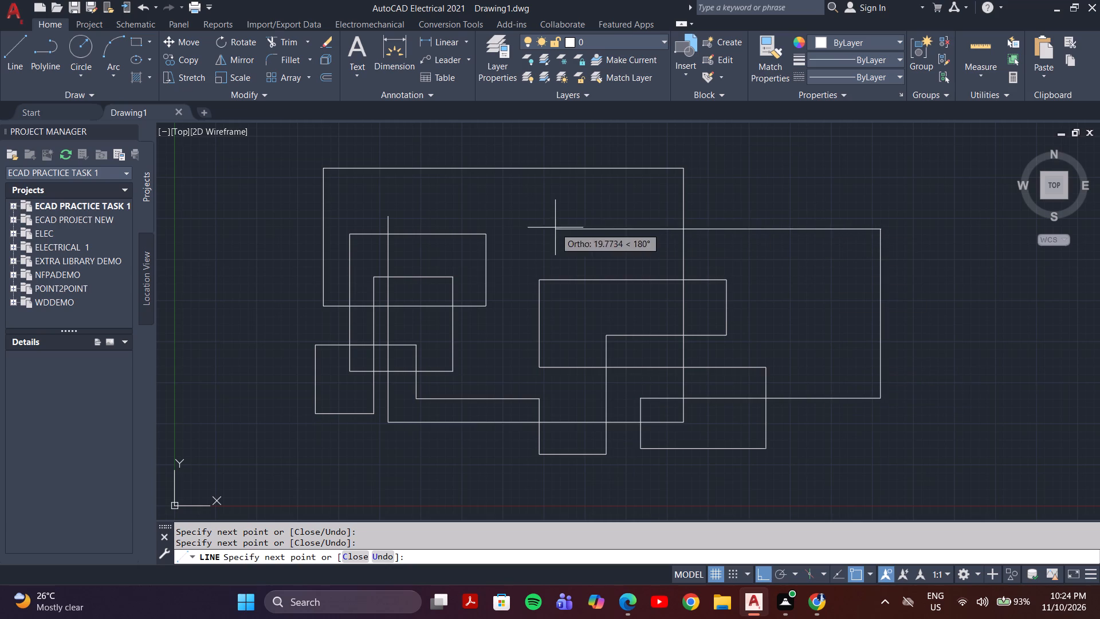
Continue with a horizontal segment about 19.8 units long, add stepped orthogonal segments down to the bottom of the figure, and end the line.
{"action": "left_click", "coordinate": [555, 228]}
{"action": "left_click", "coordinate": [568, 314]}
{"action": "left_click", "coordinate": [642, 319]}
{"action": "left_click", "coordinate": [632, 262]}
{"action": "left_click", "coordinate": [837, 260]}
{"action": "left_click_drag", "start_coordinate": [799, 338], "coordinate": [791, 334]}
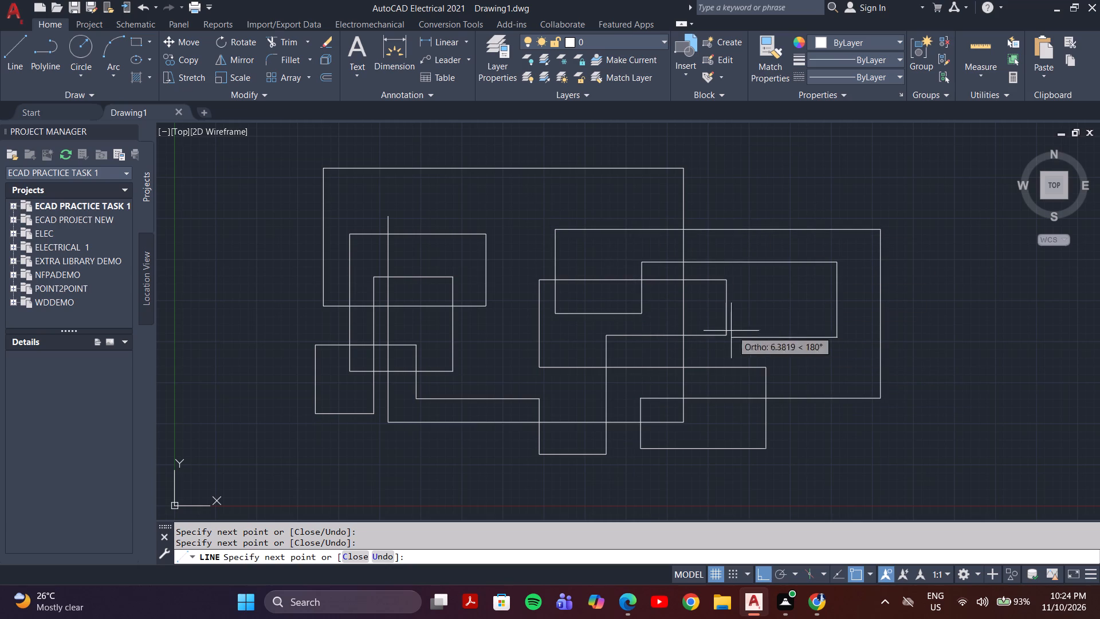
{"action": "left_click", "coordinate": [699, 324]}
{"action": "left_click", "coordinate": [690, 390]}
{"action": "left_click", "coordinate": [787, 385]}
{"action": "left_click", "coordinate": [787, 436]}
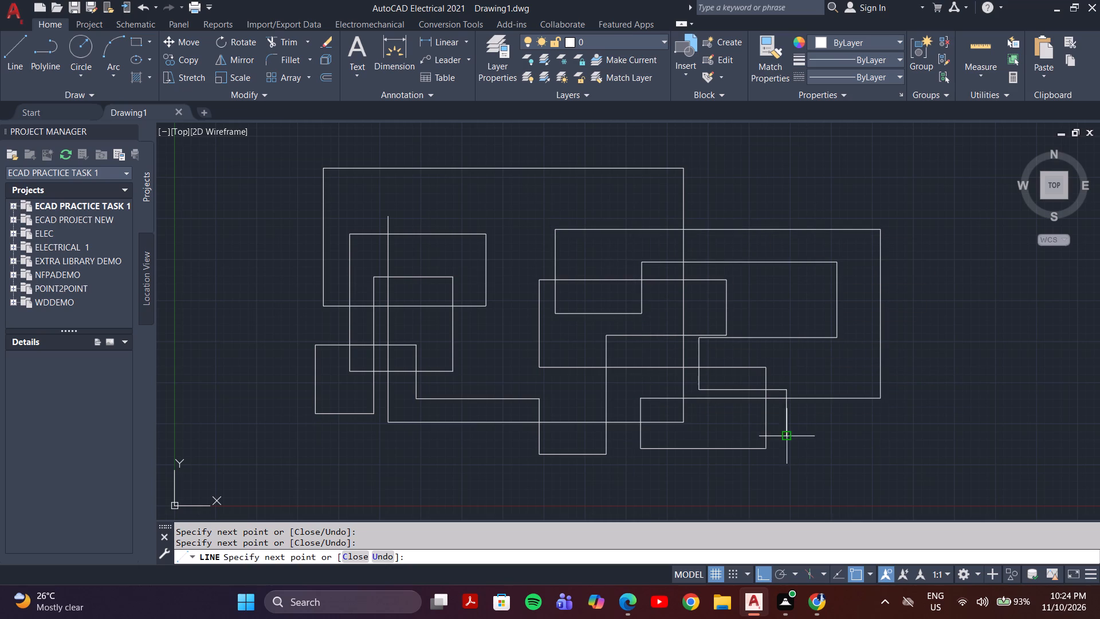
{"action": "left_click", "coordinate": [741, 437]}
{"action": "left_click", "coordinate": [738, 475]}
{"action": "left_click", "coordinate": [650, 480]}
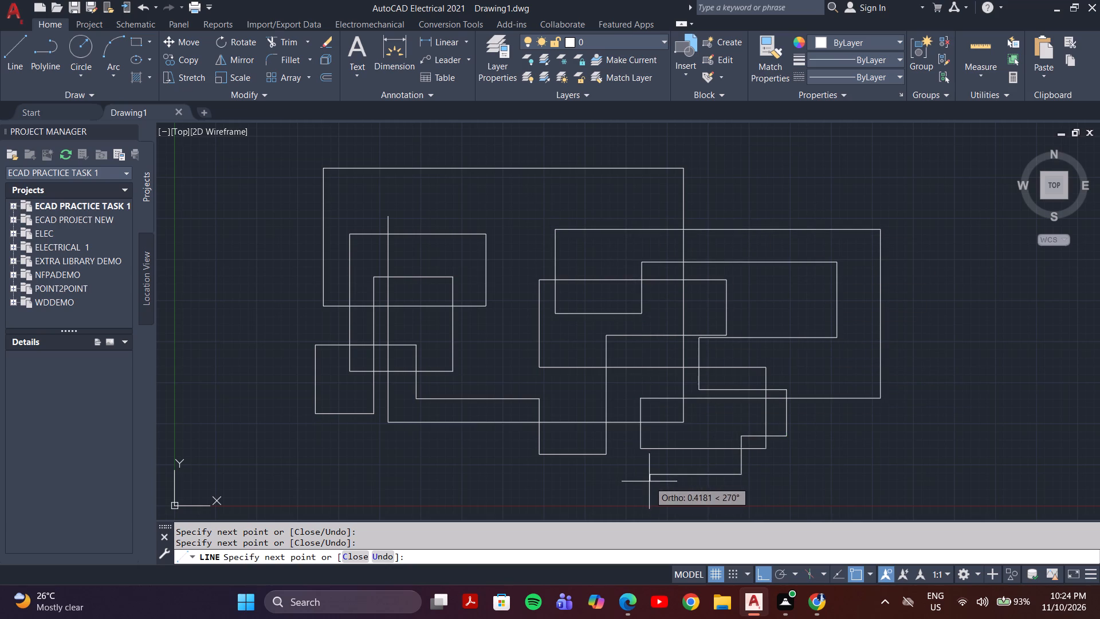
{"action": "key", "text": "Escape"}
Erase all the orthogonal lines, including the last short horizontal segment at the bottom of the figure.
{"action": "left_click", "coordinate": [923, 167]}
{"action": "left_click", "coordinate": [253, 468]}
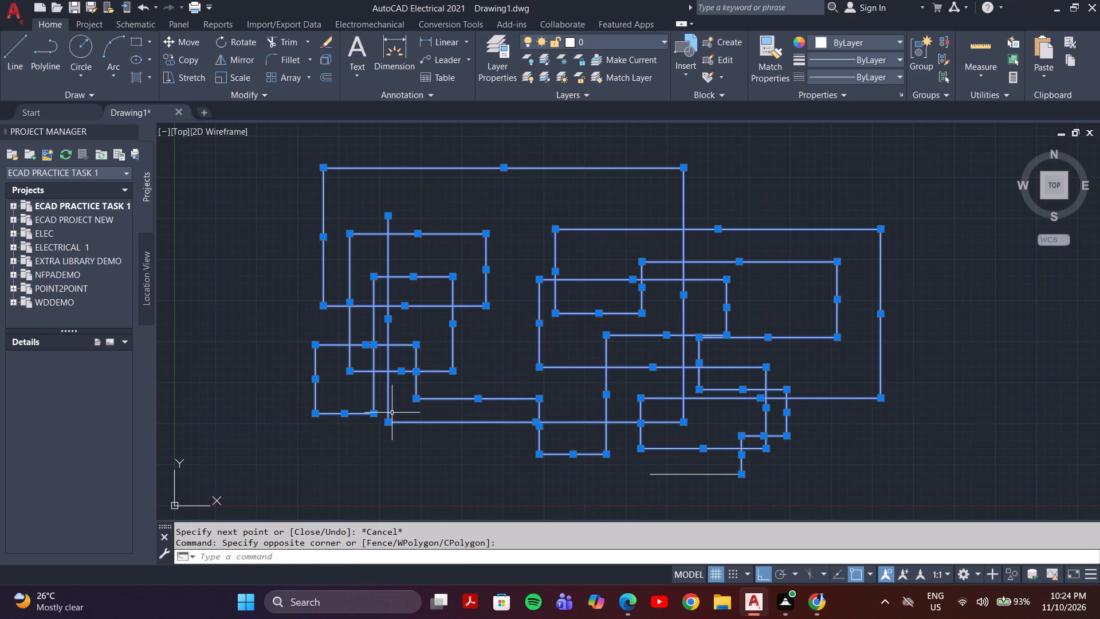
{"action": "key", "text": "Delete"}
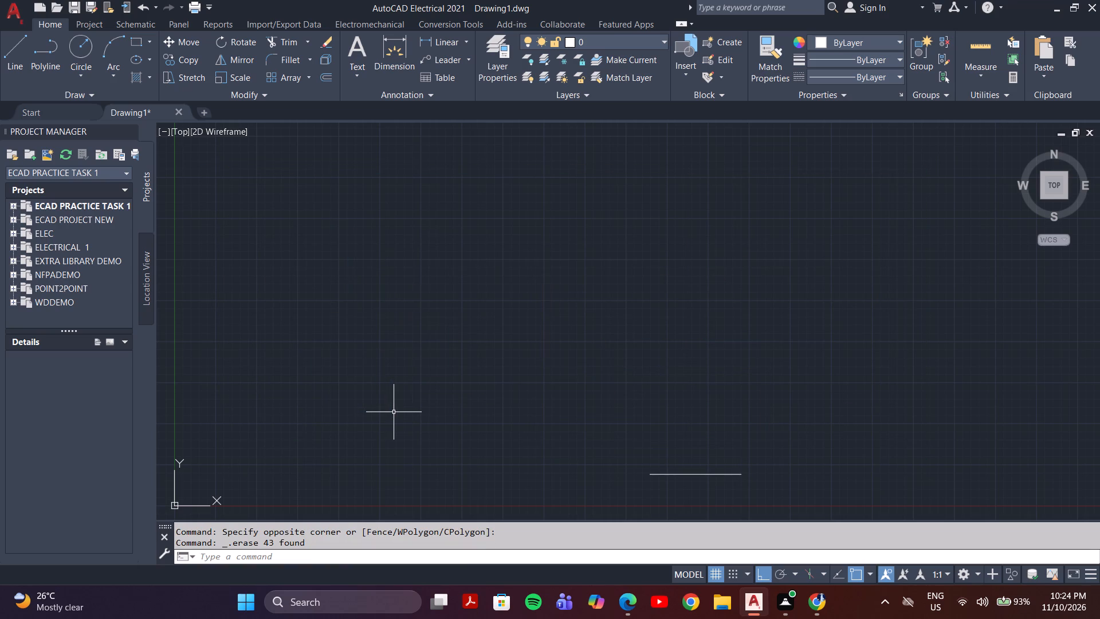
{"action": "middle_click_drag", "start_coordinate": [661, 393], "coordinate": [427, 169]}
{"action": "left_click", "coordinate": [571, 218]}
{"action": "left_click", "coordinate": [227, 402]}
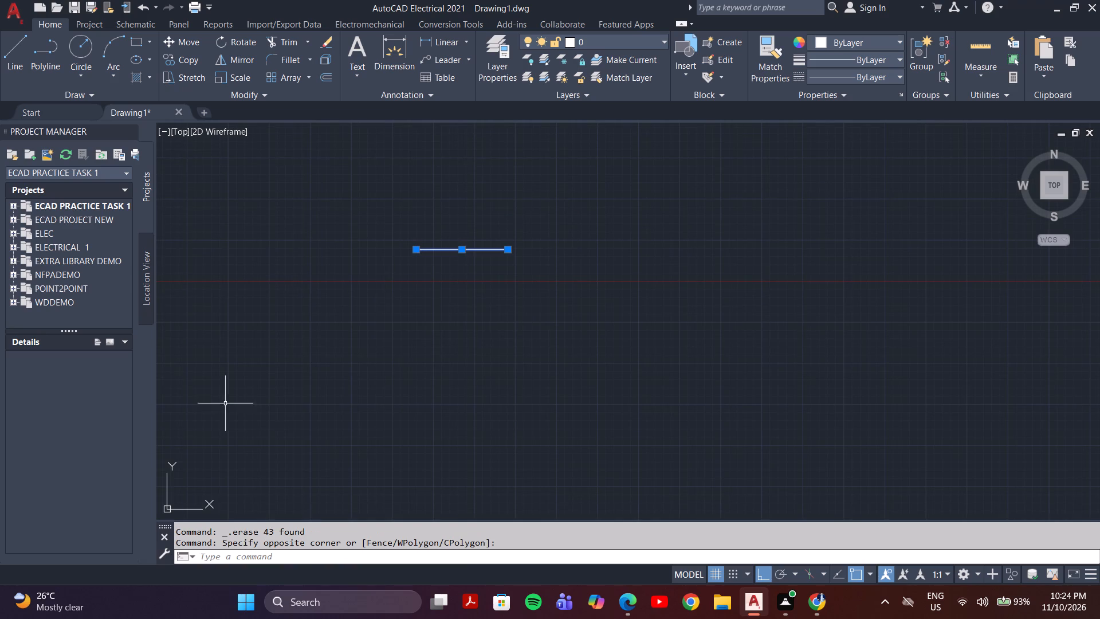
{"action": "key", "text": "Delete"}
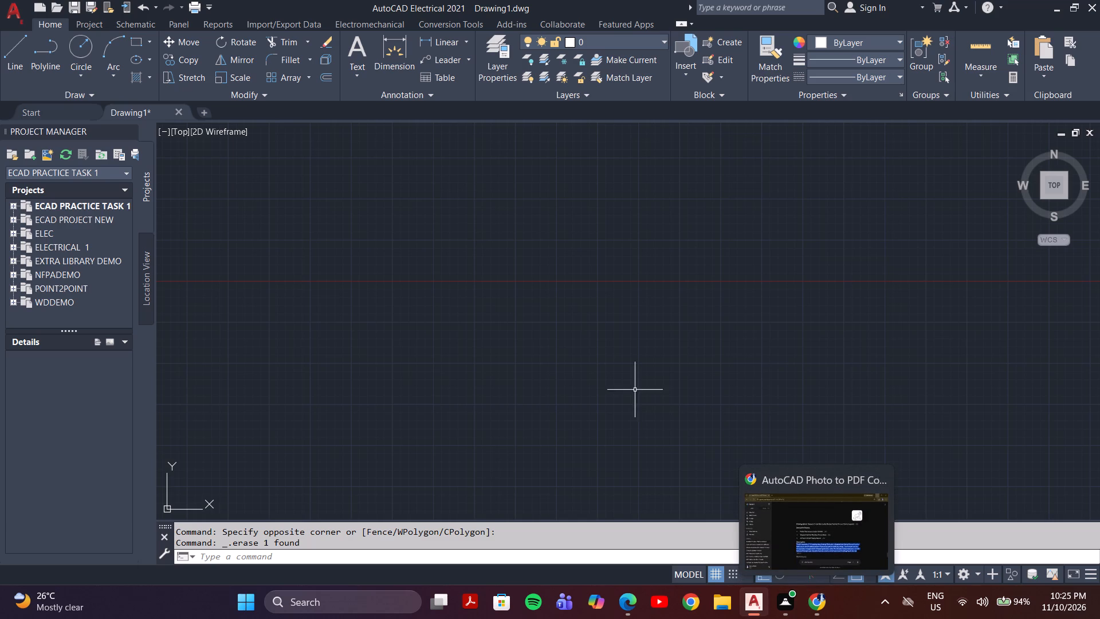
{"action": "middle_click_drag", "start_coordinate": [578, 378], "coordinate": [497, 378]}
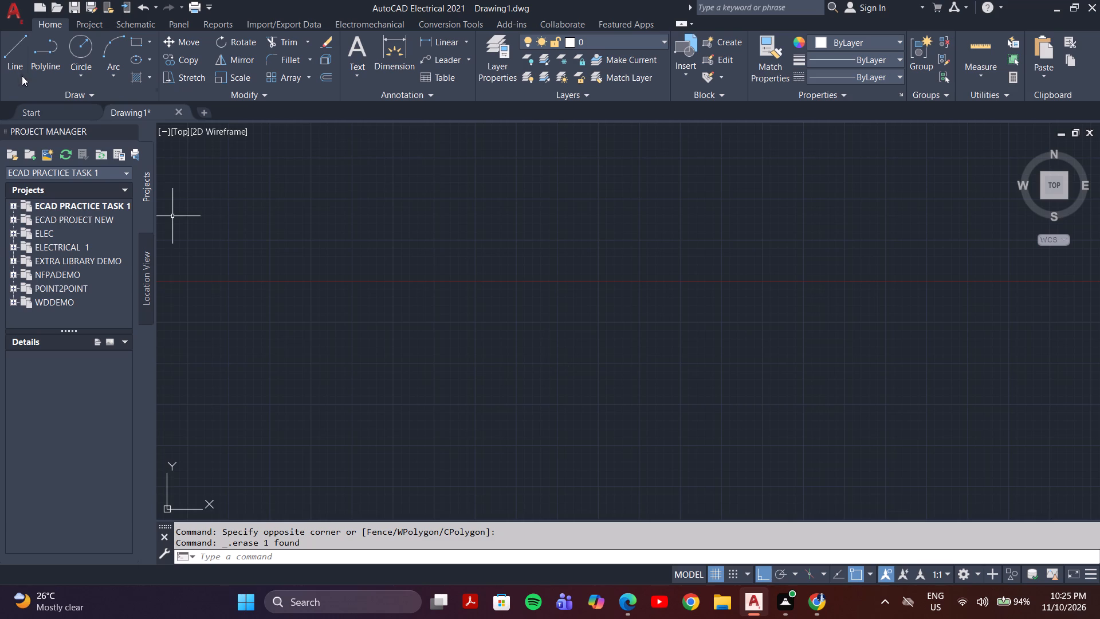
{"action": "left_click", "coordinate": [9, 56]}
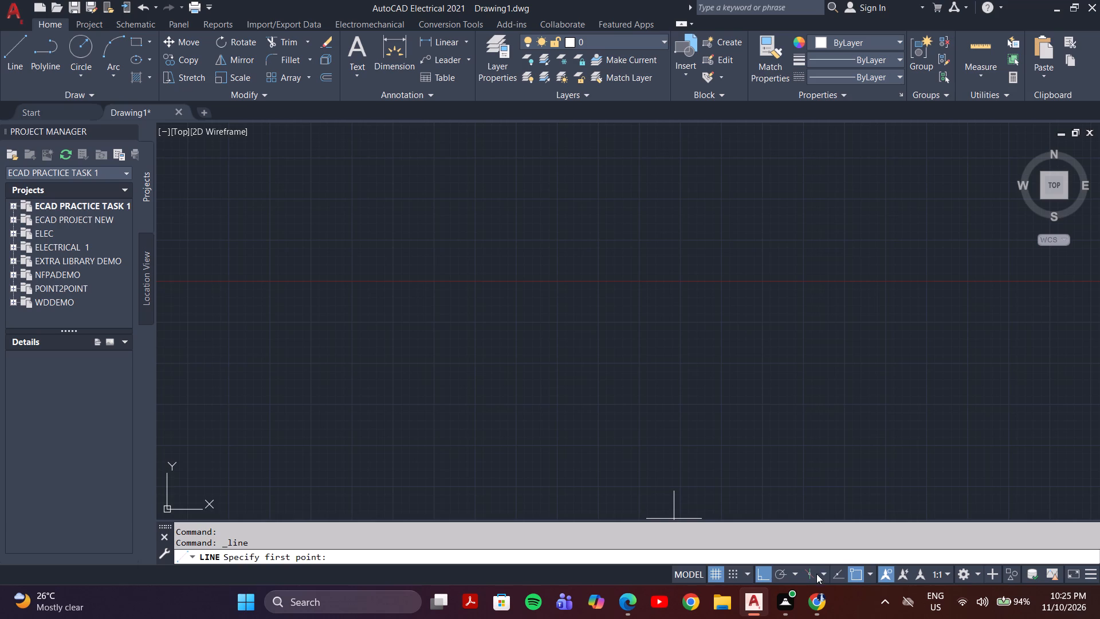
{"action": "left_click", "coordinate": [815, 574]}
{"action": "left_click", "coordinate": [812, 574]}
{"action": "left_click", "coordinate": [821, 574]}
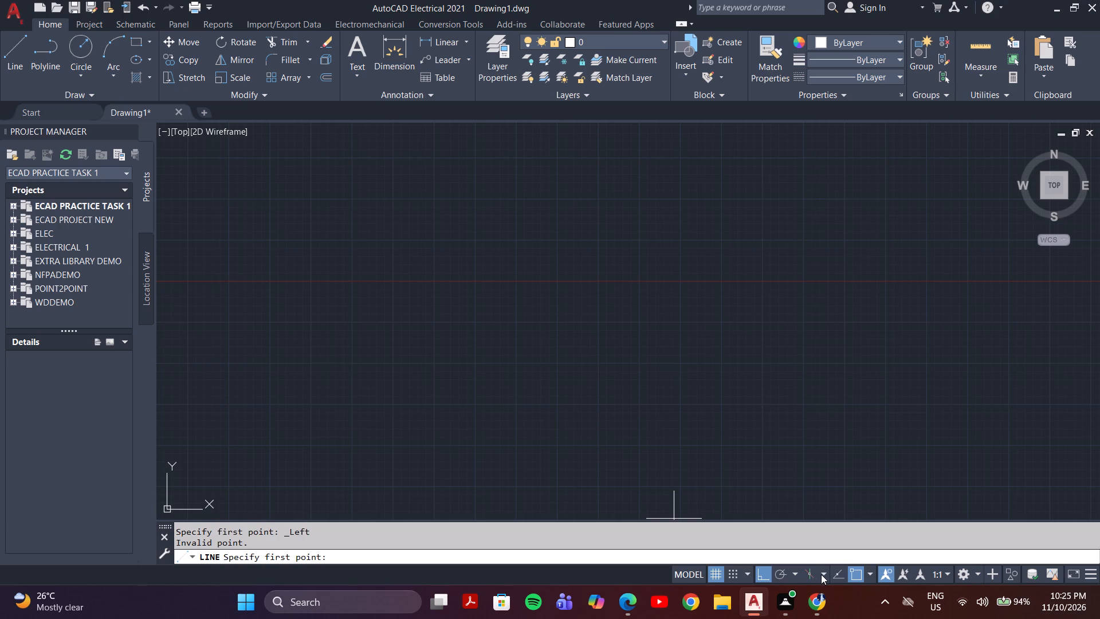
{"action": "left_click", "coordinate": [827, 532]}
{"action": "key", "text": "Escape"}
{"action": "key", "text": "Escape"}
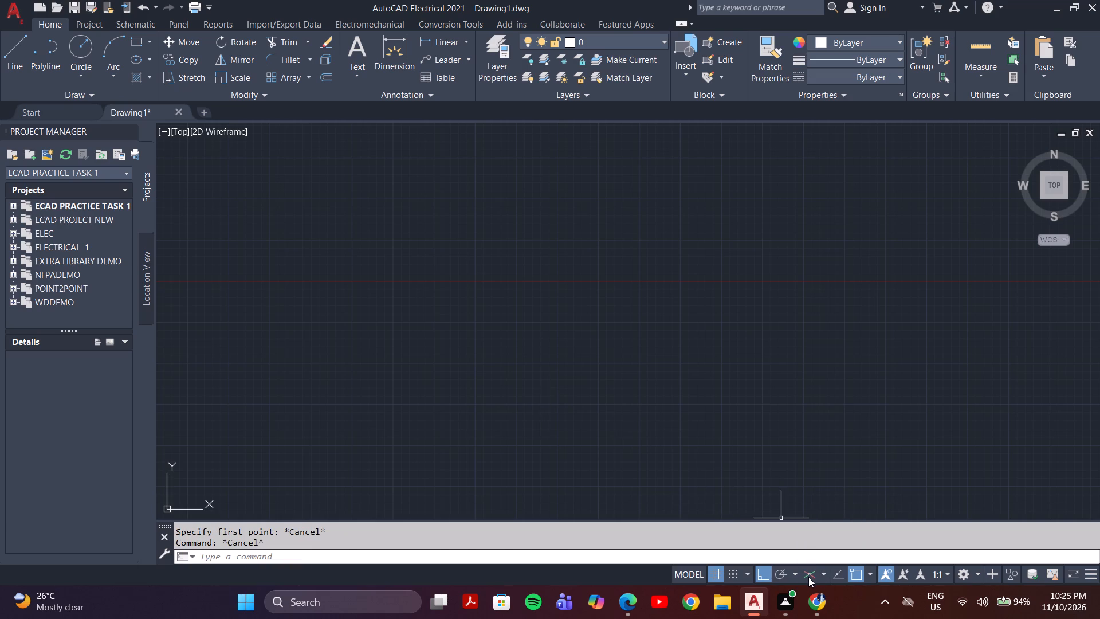
Turn on isometric drafting and set the drafting plane to isoplane Left.
{"action": "left_click", "coordinate": [808, 577]}
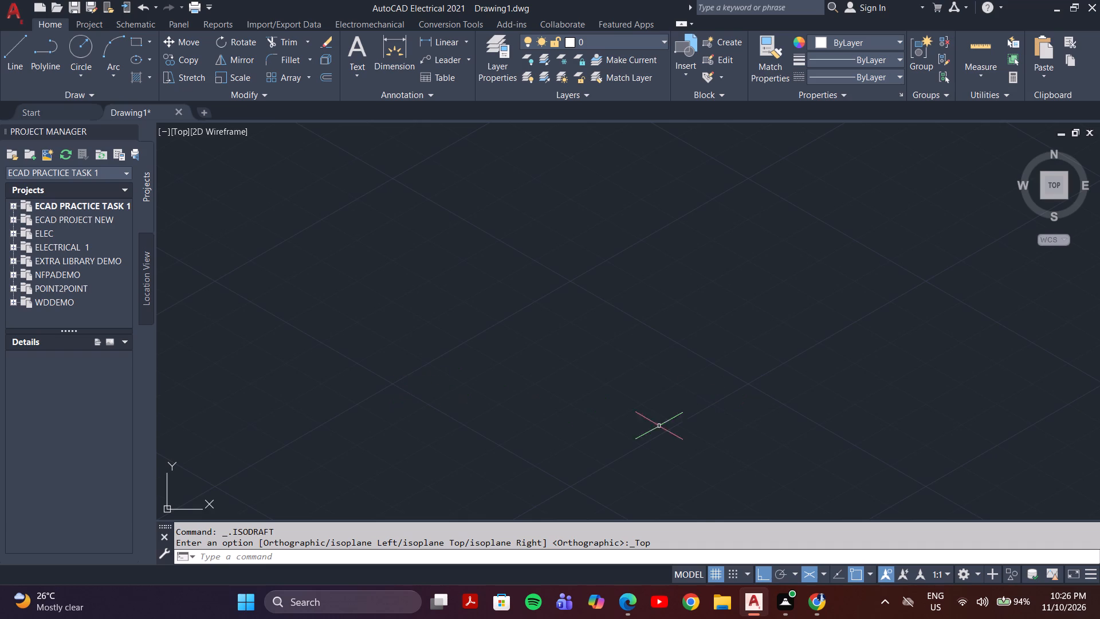
{"action": "left_click", "coordinate": [807, 573]}
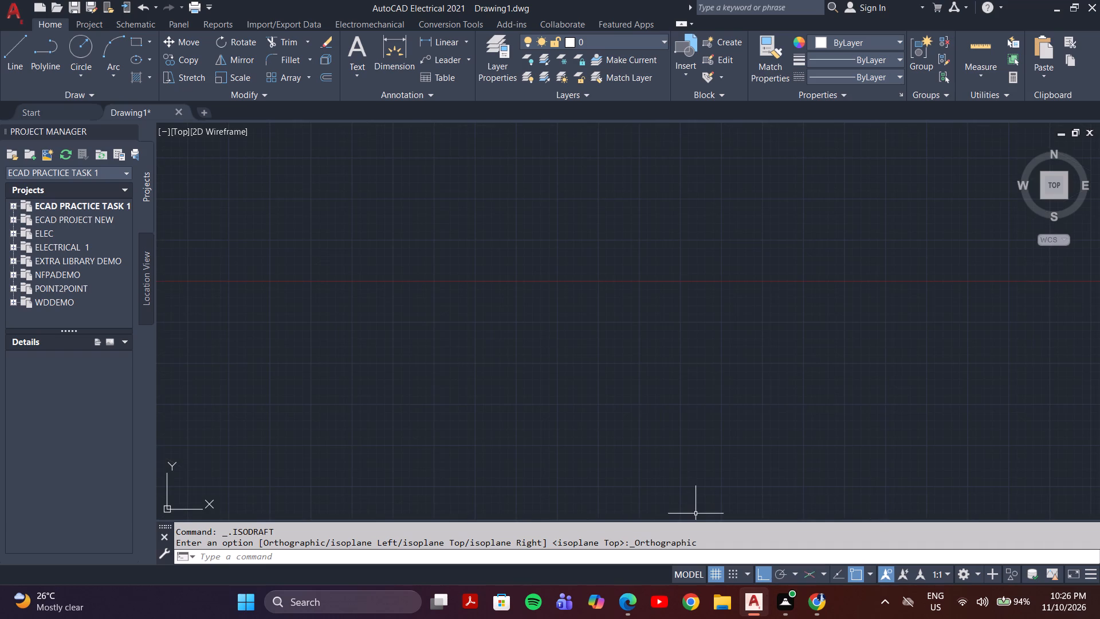
{"action": "left_click", "coordinate": [812, 575]}
{"action": "left_click", "coordinate": [823, 574]}
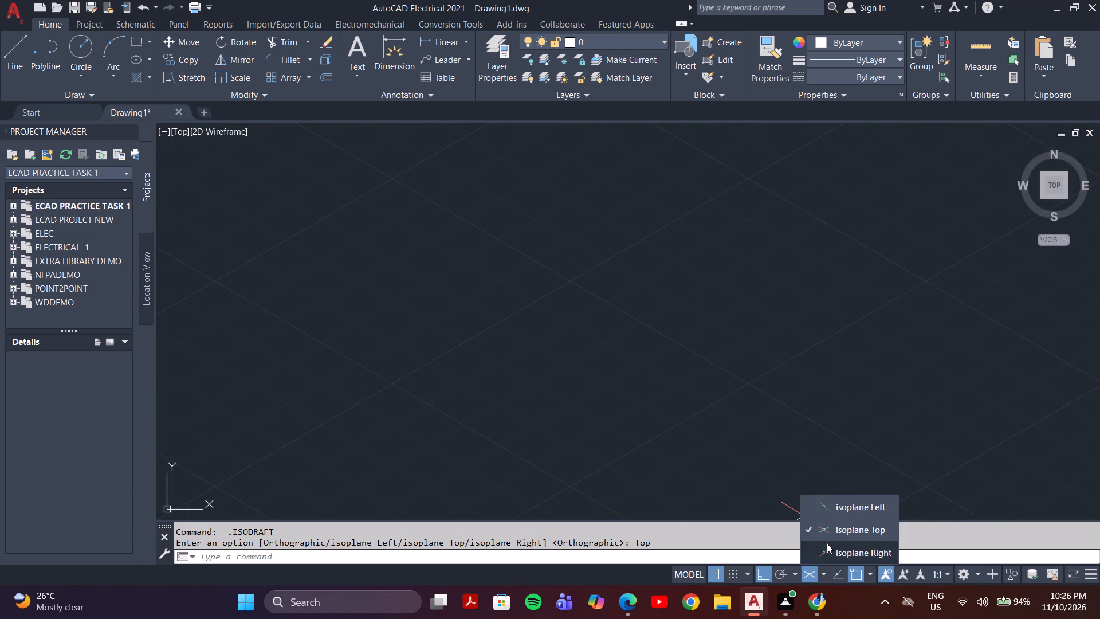
{"action": "left_click", "coordinate": [830, 510]}
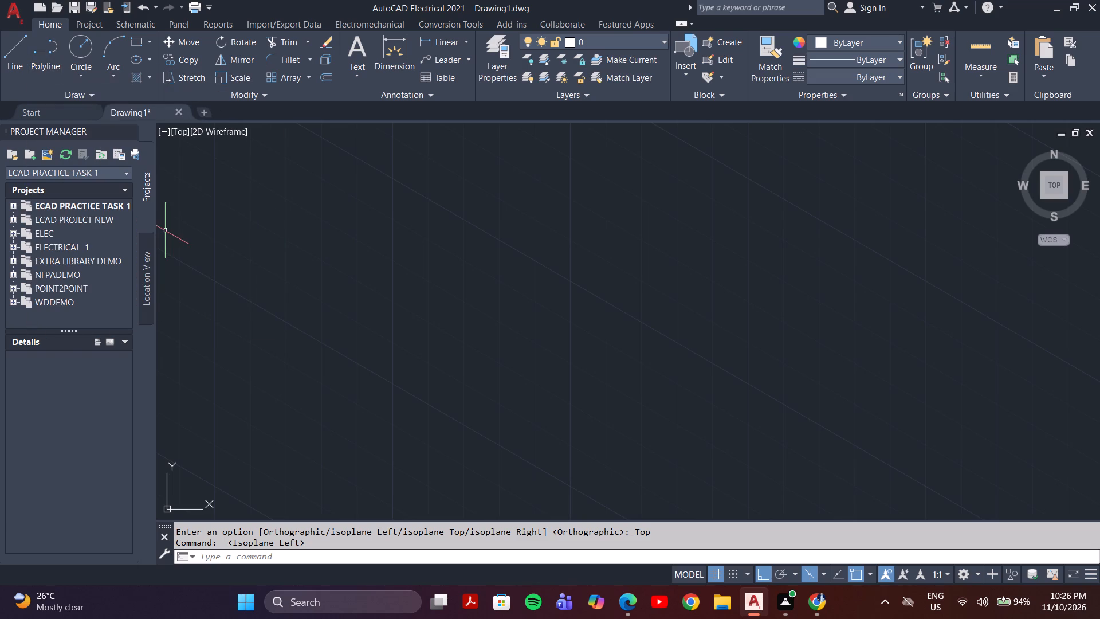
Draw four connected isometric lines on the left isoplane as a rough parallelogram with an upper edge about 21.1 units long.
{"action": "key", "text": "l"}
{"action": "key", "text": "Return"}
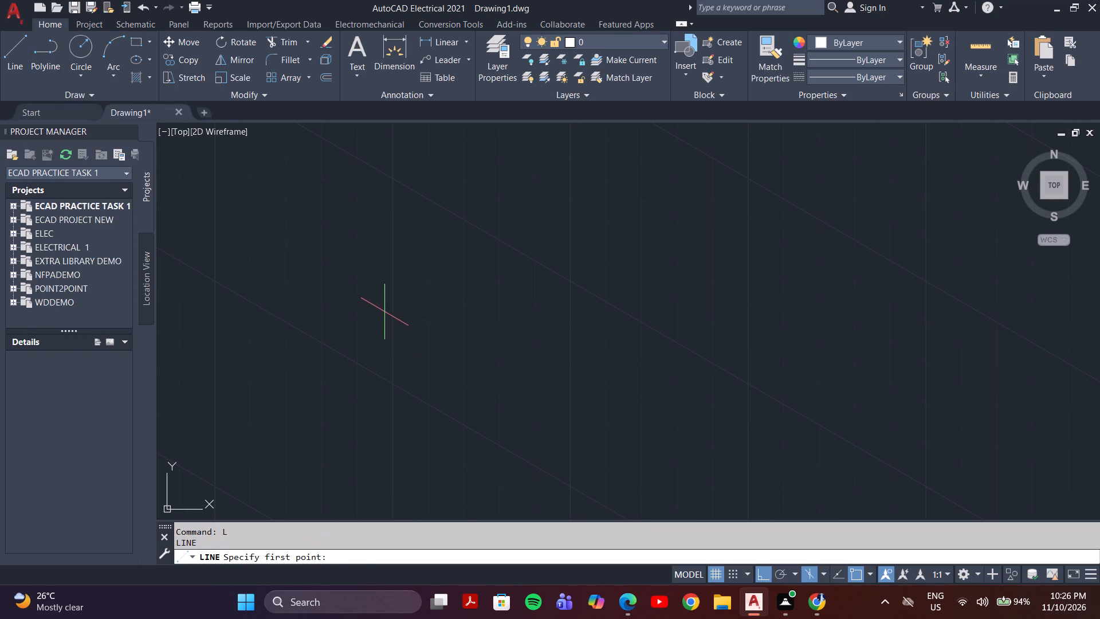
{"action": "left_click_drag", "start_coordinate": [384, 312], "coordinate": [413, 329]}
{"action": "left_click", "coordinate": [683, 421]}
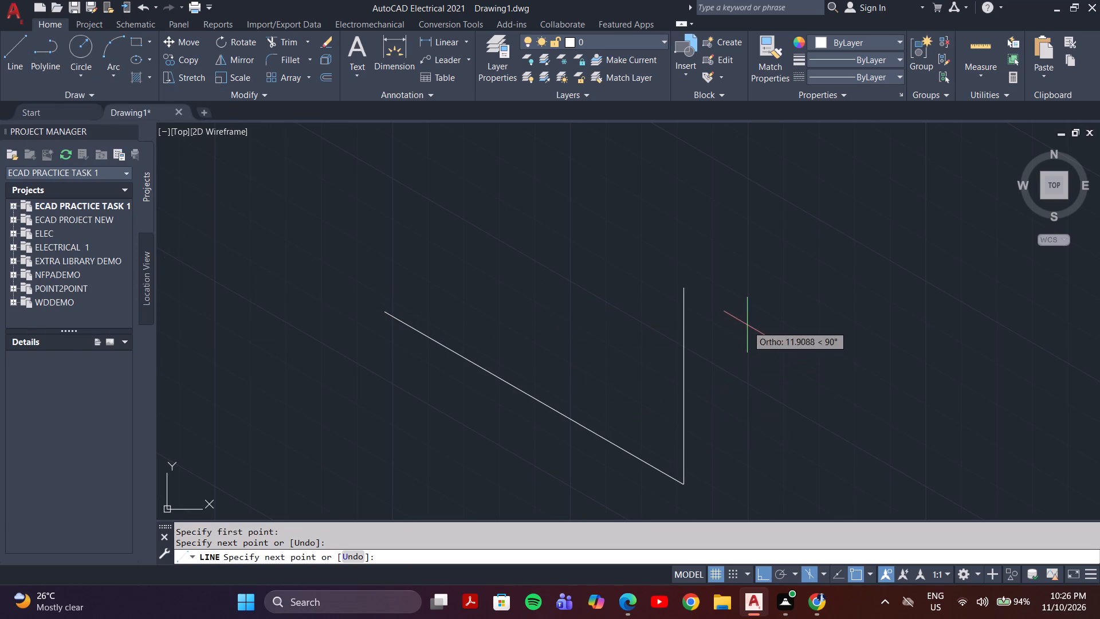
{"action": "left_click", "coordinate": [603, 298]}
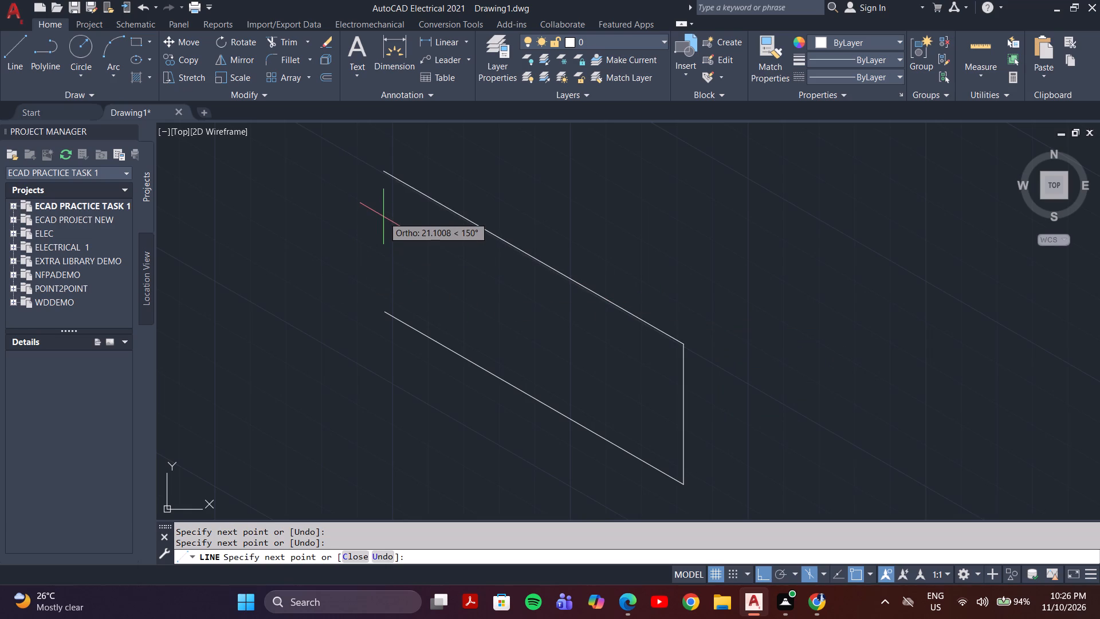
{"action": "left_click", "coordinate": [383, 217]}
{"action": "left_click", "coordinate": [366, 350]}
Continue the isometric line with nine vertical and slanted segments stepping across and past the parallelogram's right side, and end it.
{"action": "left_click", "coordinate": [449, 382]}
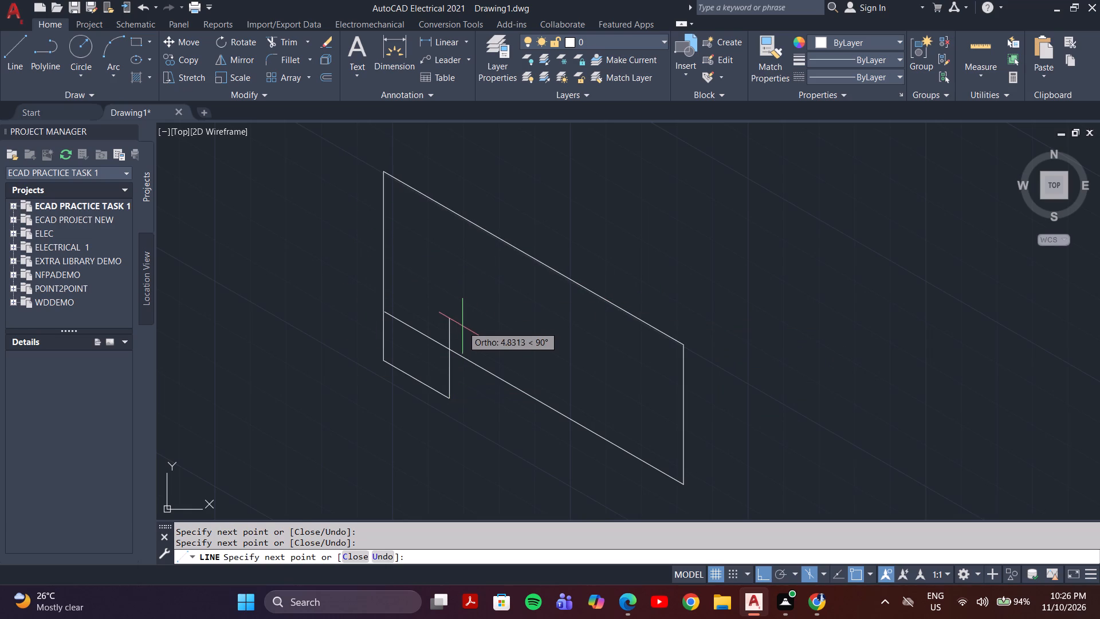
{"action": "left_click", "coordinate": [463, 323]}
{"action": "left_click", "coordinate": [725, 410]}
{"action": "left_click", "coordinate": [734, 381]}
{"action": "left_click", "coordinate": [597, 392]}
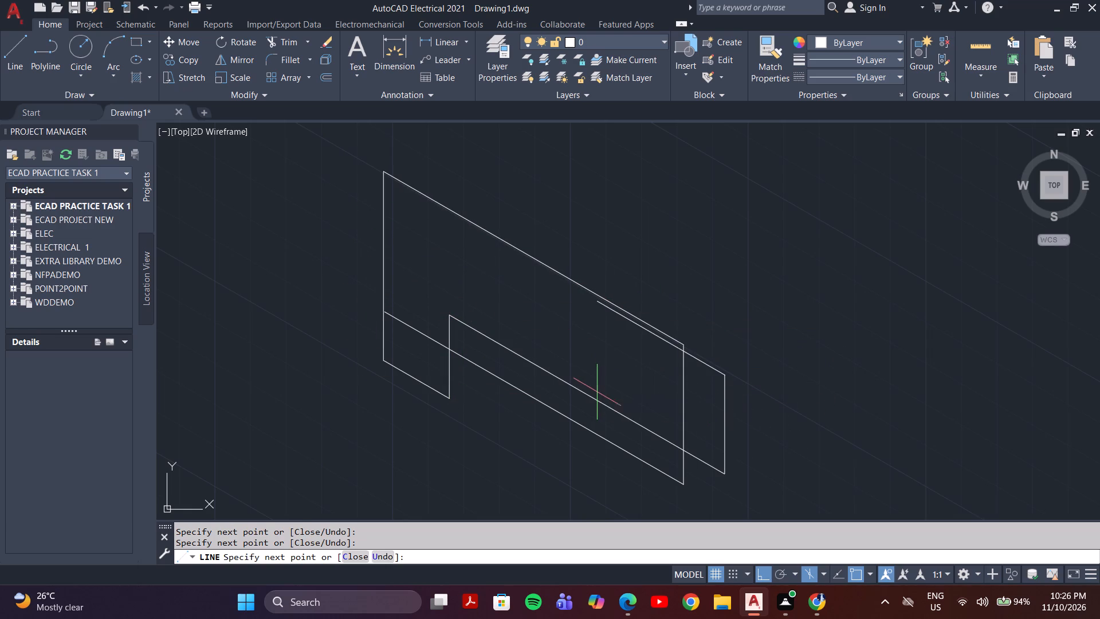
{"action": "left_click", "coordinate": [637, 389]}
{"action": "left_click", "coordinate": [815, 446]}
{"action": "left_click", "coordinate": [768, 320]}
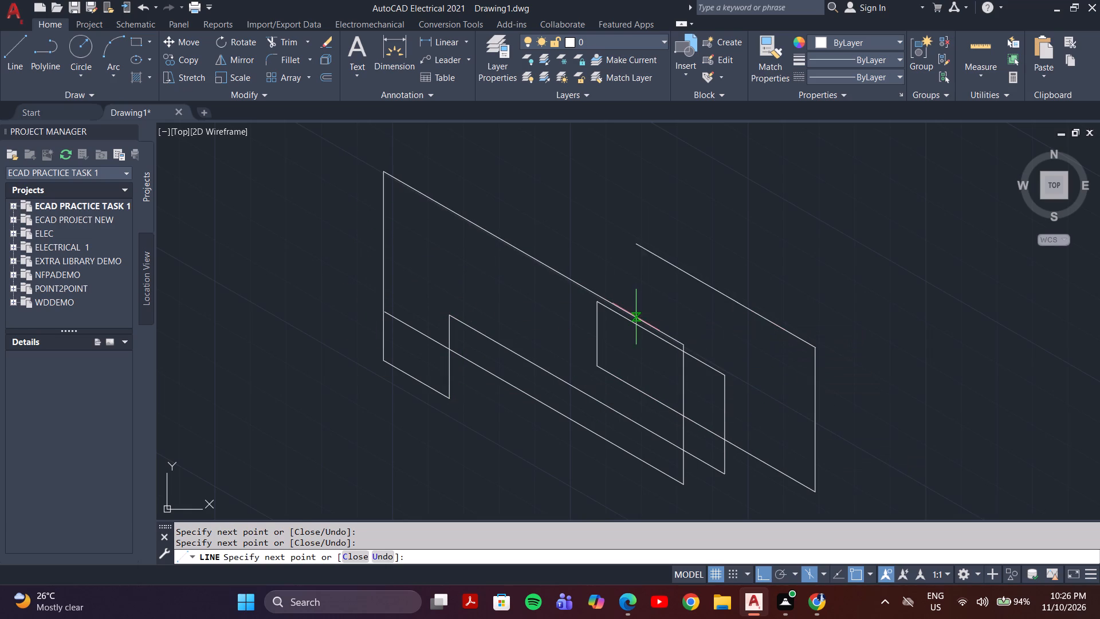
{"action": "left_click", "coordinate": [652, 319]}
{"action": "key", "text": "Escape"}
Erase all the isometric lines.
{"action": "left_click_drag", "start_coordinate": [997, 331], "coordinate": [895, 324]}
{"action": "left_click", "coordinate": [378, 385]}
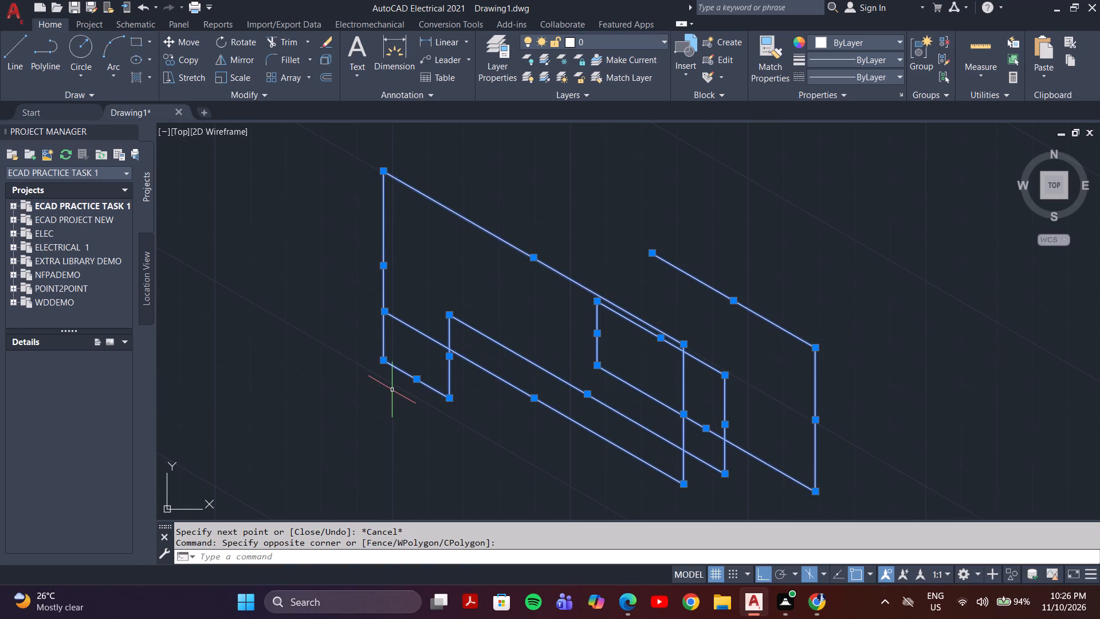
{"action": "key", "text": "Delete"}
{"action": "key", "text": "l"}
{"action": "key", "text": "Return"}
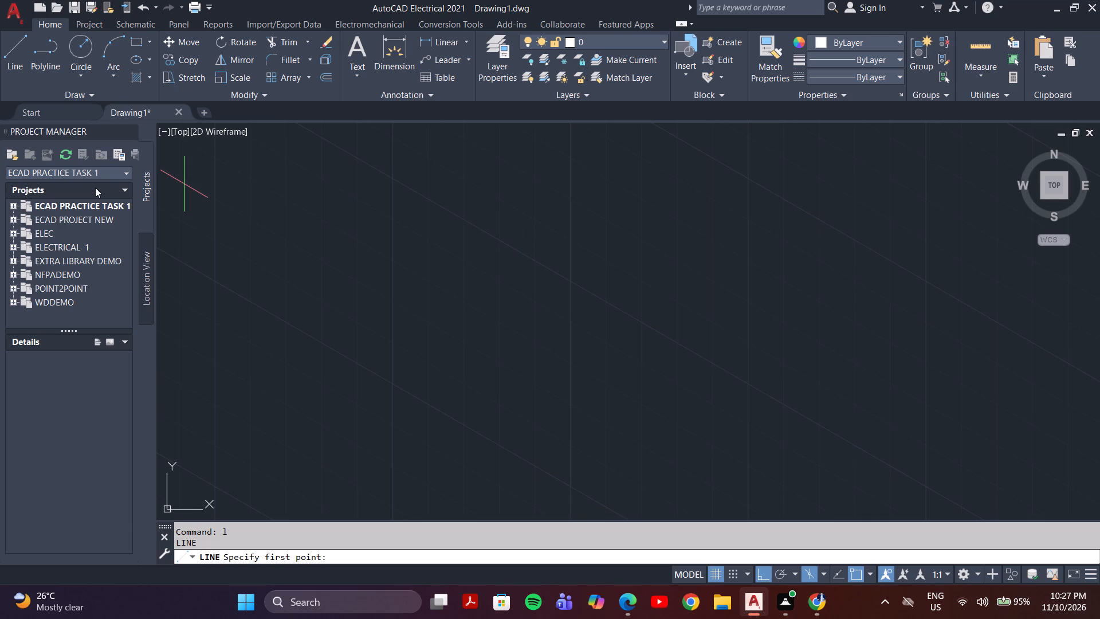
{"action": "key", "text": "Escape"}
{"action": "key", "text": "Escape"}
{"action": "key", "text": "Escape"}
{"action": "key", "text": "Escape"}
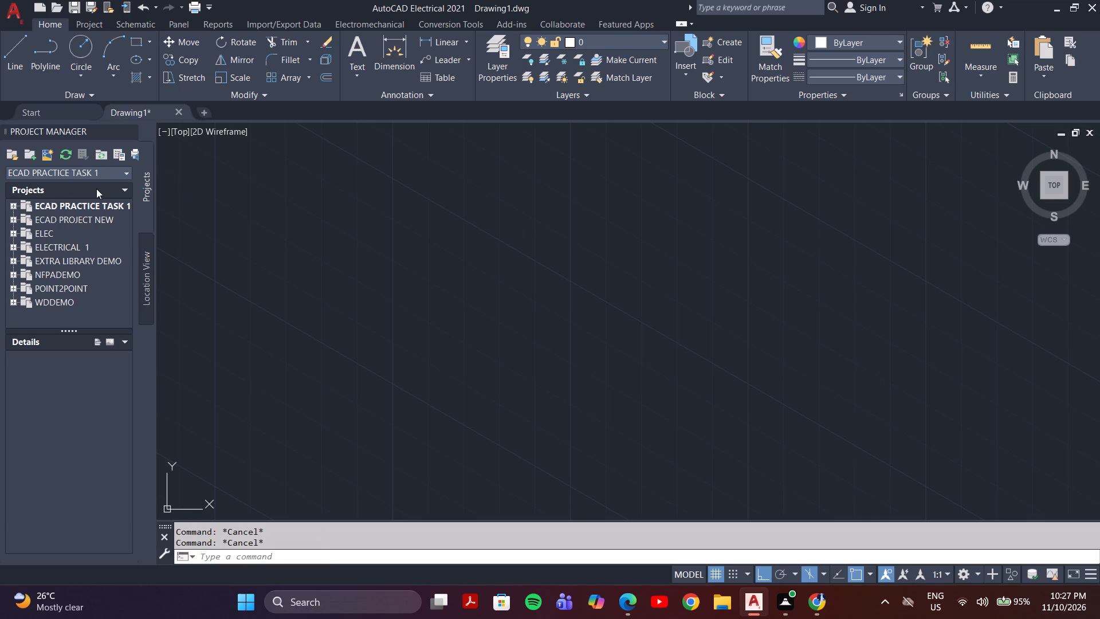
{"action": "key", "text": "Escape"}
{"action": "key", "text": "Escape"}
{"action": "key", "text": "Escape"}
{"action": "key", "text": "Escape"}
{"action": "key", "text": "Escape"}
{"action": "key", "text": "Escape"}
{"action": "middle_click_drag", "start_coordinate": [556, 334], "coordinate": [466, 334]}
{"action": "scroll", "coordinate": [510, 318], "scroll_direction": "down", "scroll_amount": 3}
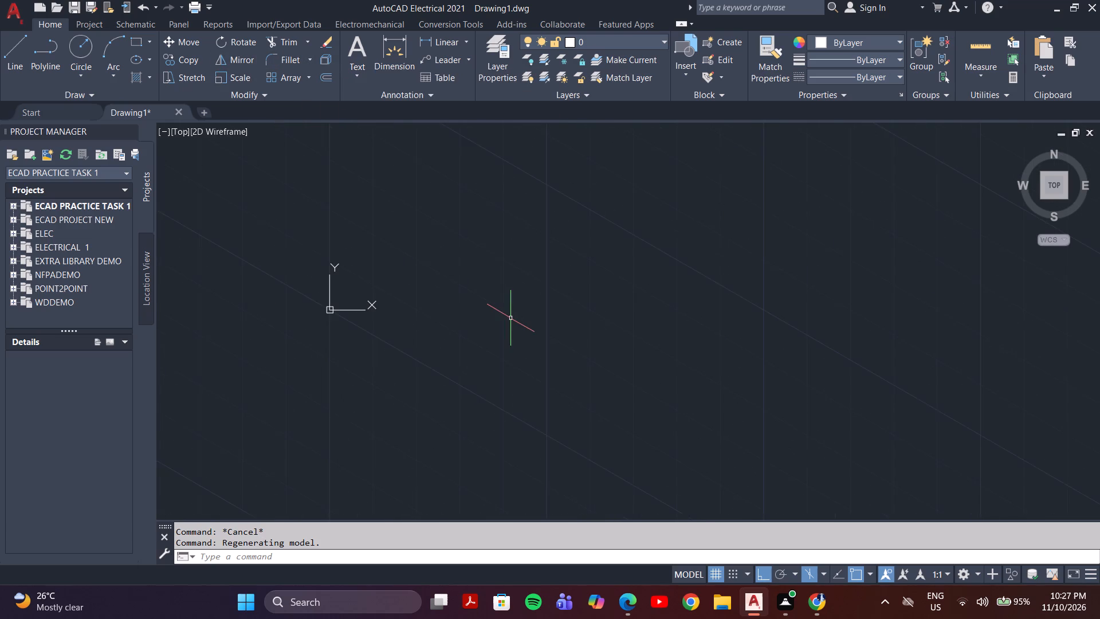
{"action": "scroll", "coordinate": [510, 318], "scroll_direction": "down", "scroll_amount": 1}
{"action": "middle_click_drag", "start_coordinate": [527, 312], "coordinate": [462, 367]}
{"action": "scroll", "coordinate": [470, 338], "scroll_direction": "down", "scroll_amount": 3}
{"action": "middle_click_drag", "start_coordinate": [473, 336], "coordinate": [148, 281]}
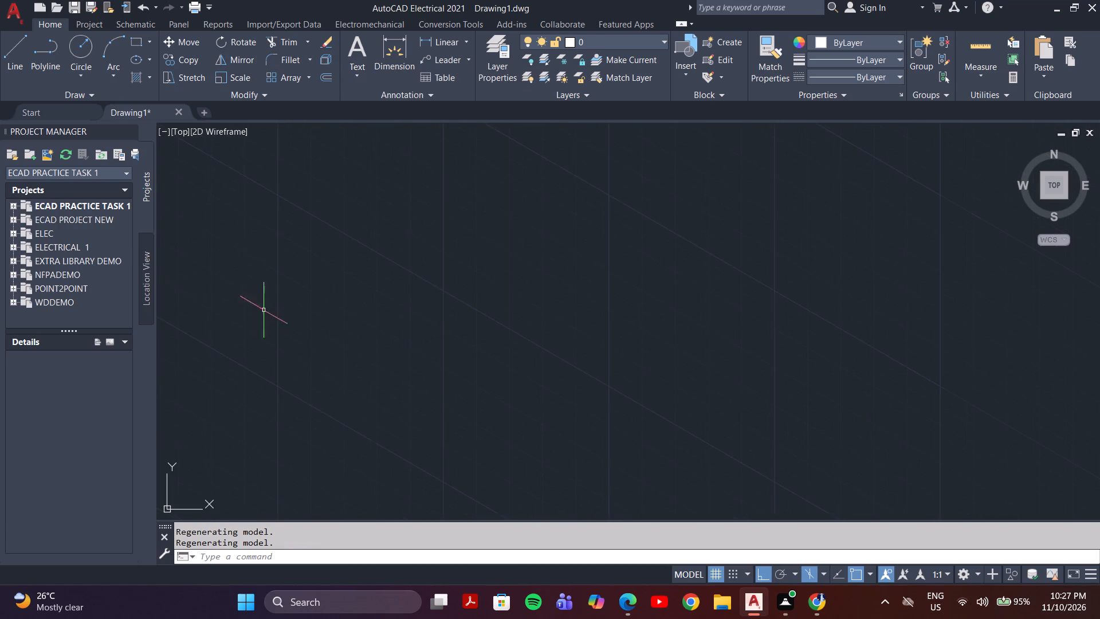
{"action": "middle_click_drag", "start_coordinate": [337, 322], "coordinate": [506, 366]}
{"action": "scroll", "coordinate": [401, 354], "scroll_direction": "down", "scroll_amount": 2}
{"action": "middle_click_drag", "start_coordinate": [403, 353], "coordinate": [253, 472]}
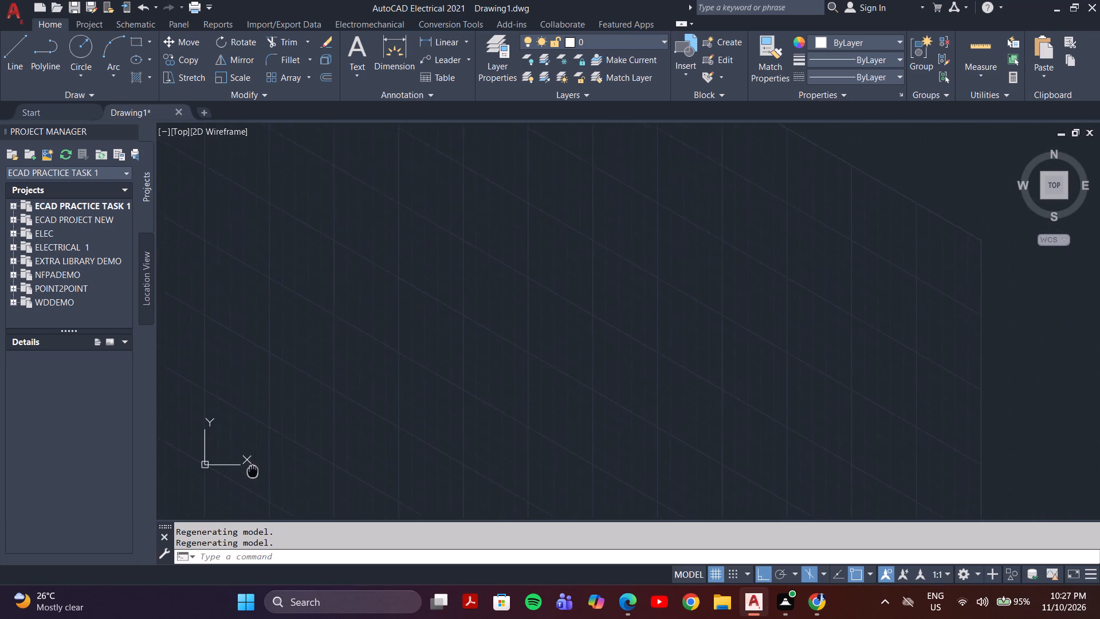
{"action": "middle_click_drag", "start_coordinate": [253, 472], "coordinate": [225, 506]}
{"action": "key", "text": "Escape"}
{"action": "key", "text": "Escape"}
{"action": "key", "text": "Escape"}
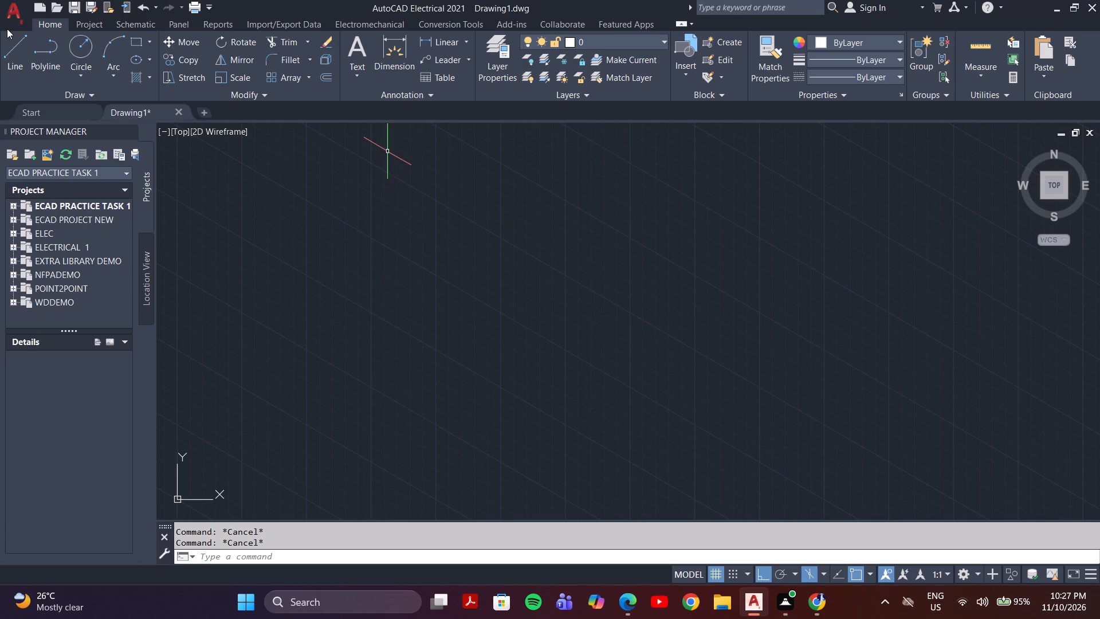
Draw a left-isoplane parallelogram with 12-unit vertical sides and a 26-unit lower edge, running its upper edge slightly past the starting corner.
{"action": "key", "text": "l"}
{"action": "key", "text": "Return"}
{"action": "left_click", "coordinate": [458, 307]}
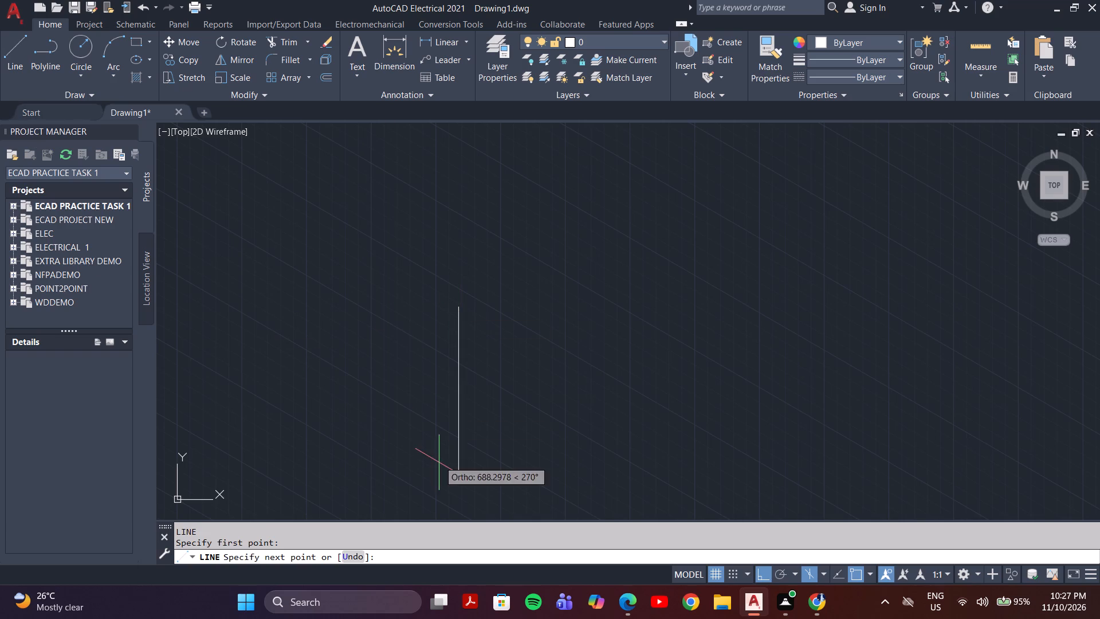
{"action": "type", "text": "12"}
{"action": "key", "text": "Return"}
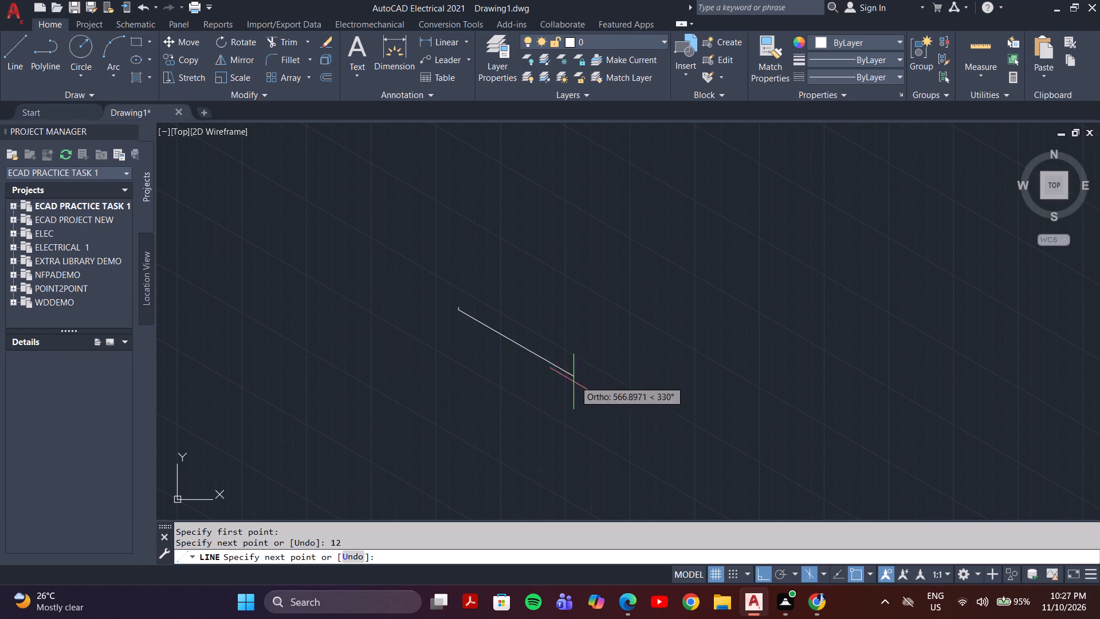
{"action": "scroll", "coordinate": [462, 304], "scroll_direction": "up", "scroll_amount": 5}
{"action": "scroll", "coordinate": [375, 402], "scroll_direction": "up", "scroll_amount": 3}
{"action": "middle_click_drag", "start_coordinate": [478, 268], "coordinate": [417, 523]}
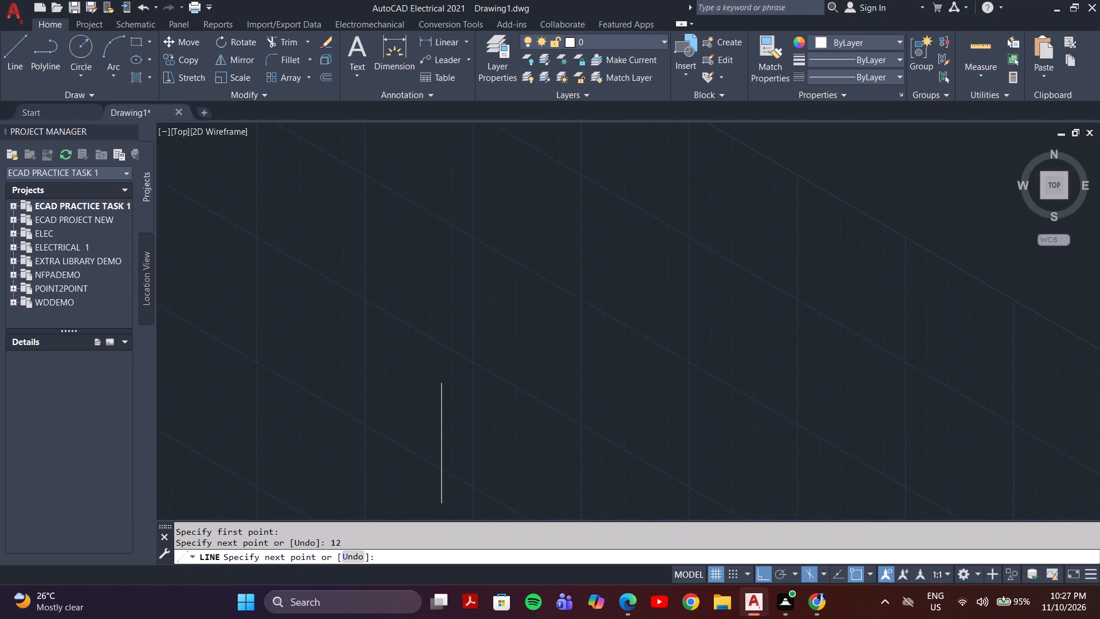
{"action": "middle_click_drag", "start_coordinate": [458, 382], "coordinate": [416, 272]}
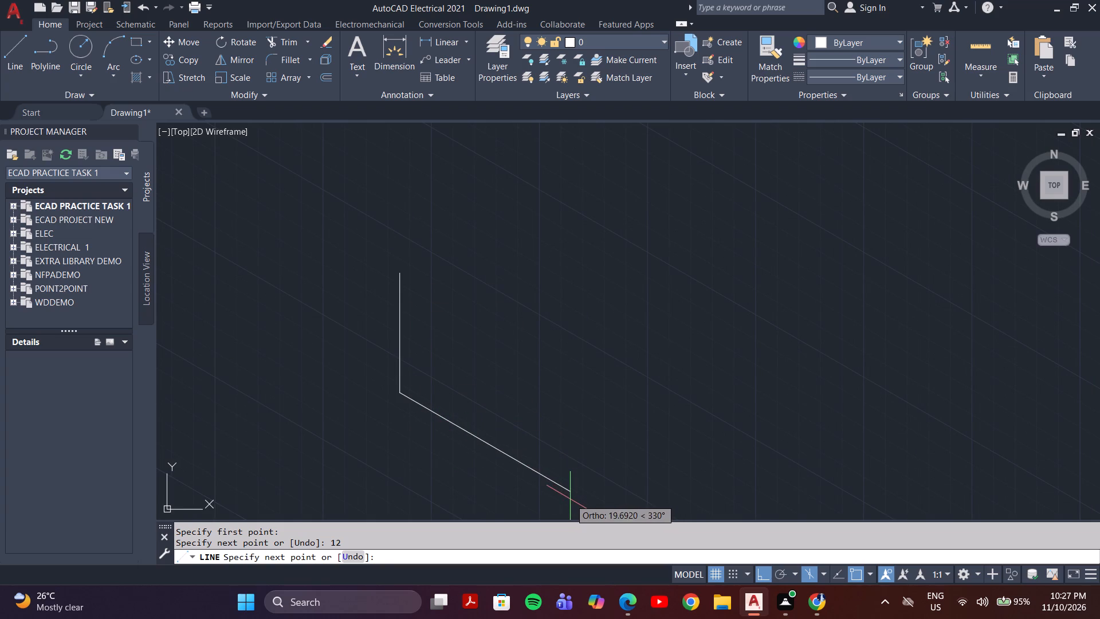
{"action": "key", "text": "2"}
{"action": "key", "text": "6"}
{"action": "key", "text": "Return"}
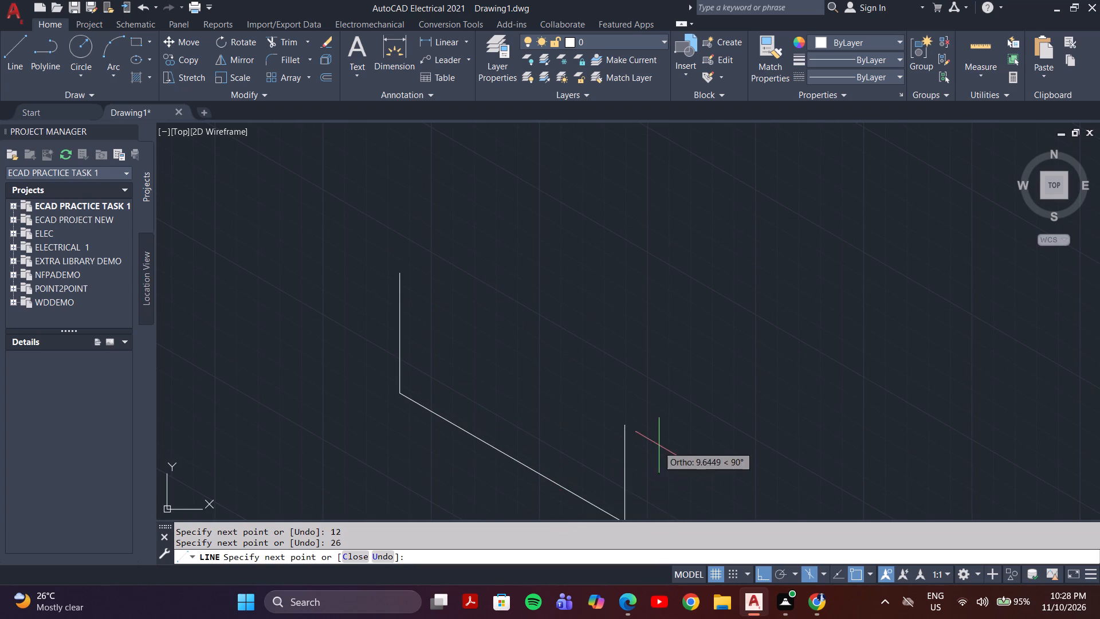
{"action": "middle_click_drag", "start_coordinate": [661, 441], "coordinate": [643, 359]}
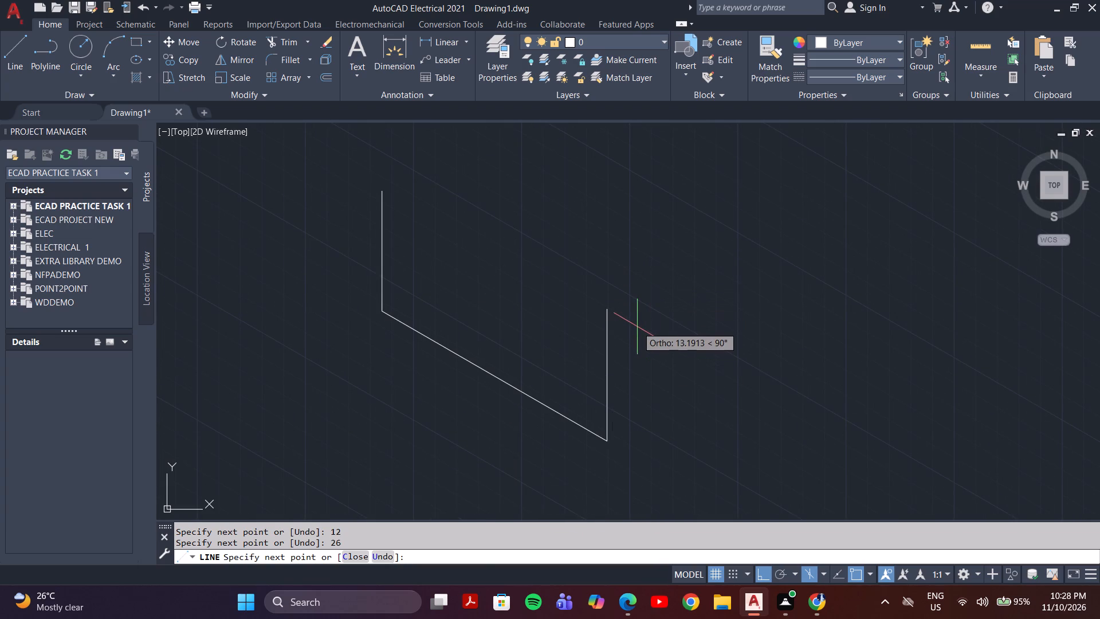
{"action": "type", "text": "12"}
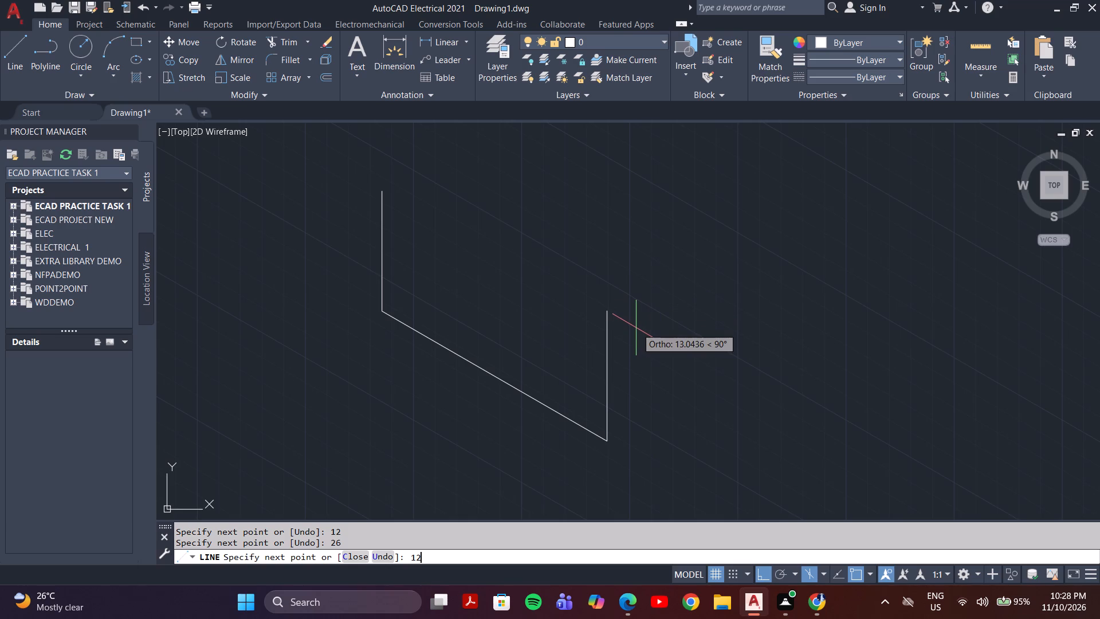
{"action": "key", "text": "Return"}
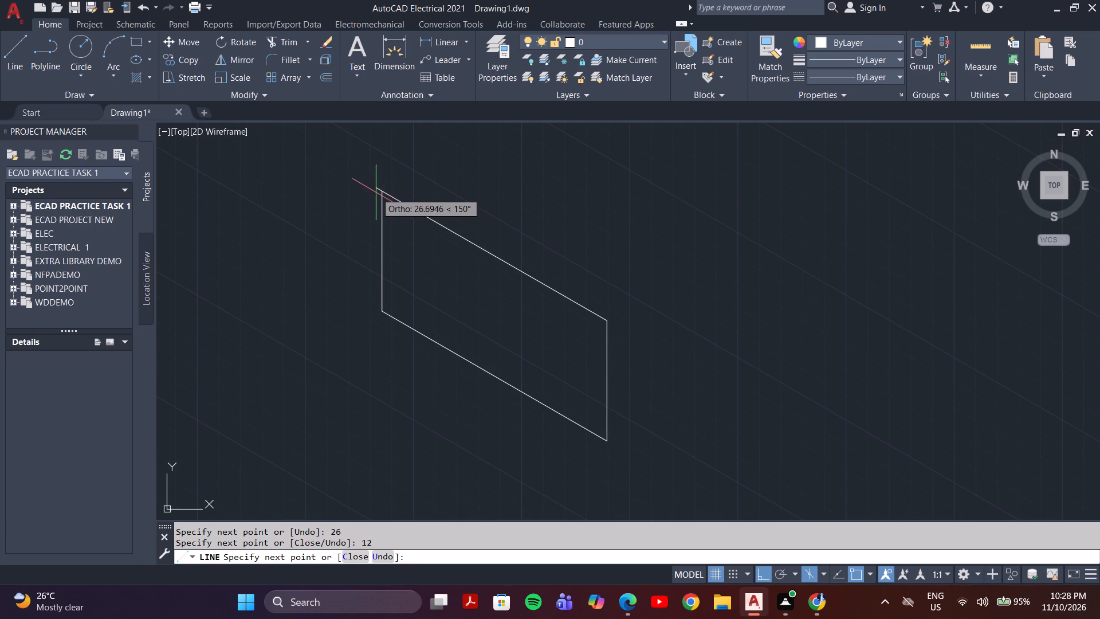
{"action": "left_click", "coordinate": [371, 189]}
{"action": "key", "text": "Escape"}
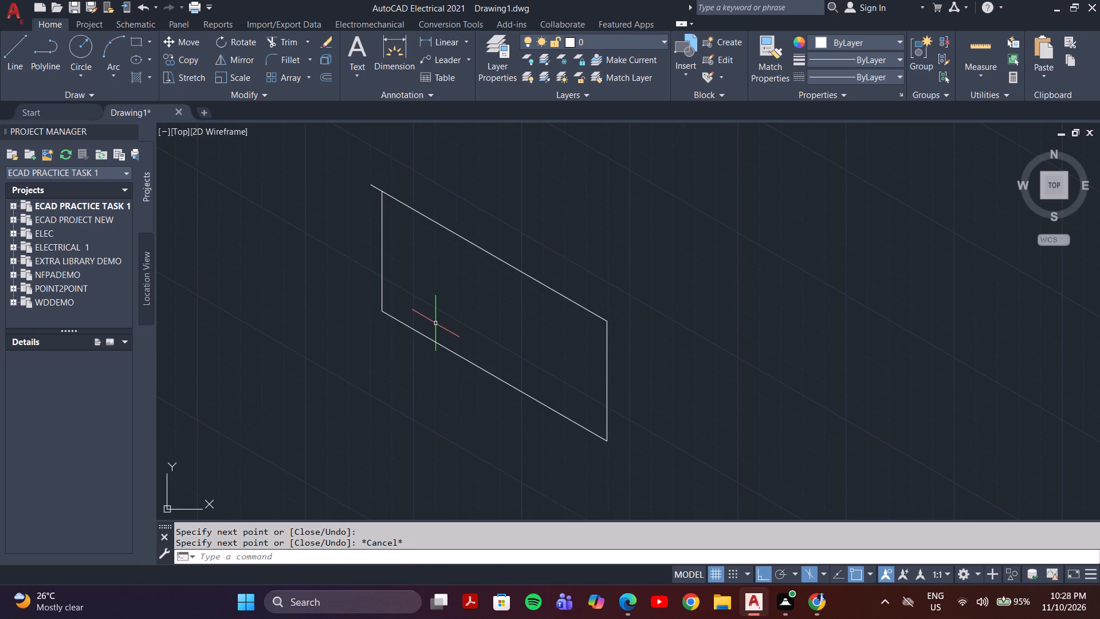
Trim the upper edge's short overhang beyond the parallelogram's upper-left corner.
{"action": "type", "text": "tr"}
{"action": "key", "text": "Return"}
{"action": "middle_click_drag", "start_coordinate": [391, 187], "coordinate": [484, 298]}
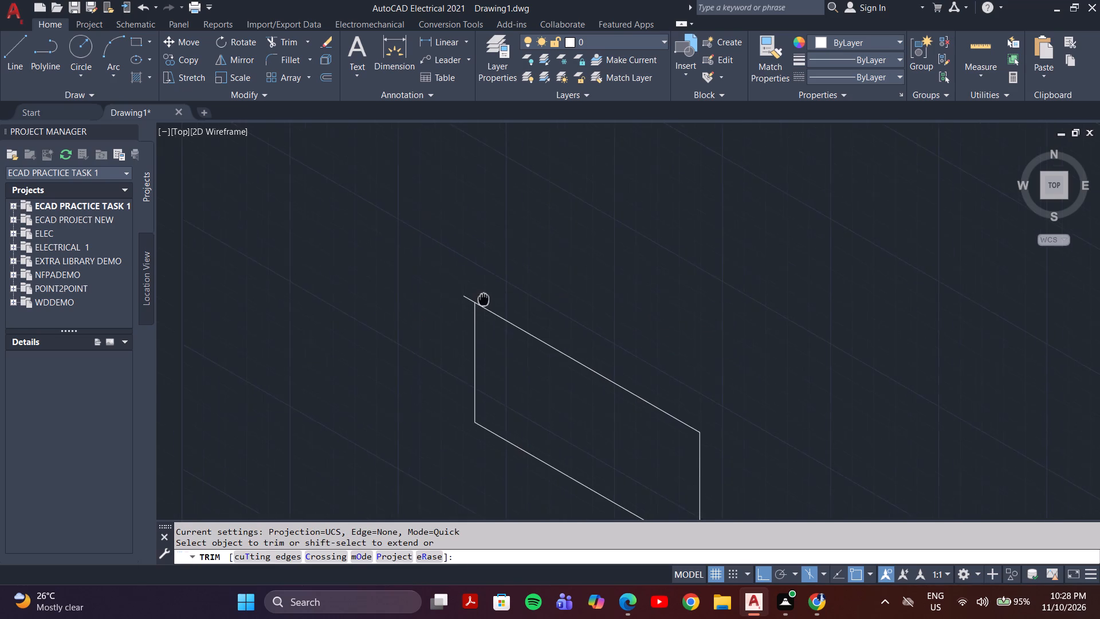
{"action": "middle_click_drag", "start_coordinate": [484, 298], "coordinate": [484, 299]}
{"action": "scroll", "coordinate": [477, 300], "scroll_direction": "up", "scroll_amount": 7}
{"action": "left_click_drag", "start_coordinate": [400, 252], "coordinate": [352, 305]}
{"action": "left_click", "coordinate": [240, 498]}
{"action": "left_click", "coordinate": [375, 291]}
{"action": "scroll", "coordinate": [366, 305], "scroll_direction": "down", "scroll_amount": 3}
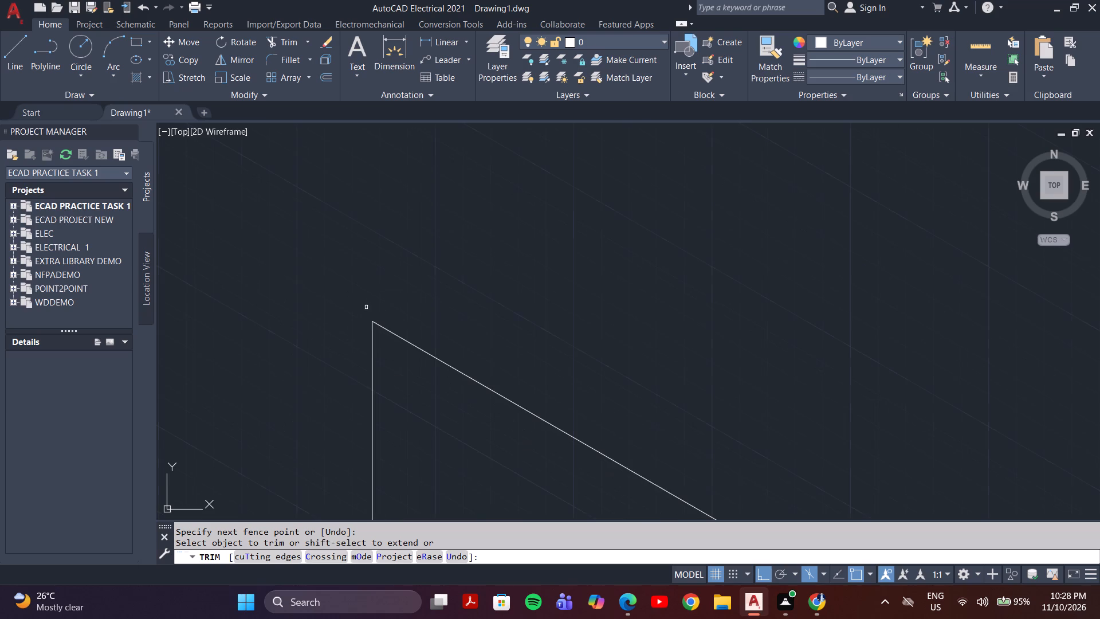
{"action": "middle_click_drag", "start_coordinate": [426, 405], "coordinate": [352, 306]}
{"action": "scroll", "coordinate": [357, 318], "scroll_direction": "down", "scroll_amount": 2}
{"action": "key", "text": "Escape"}
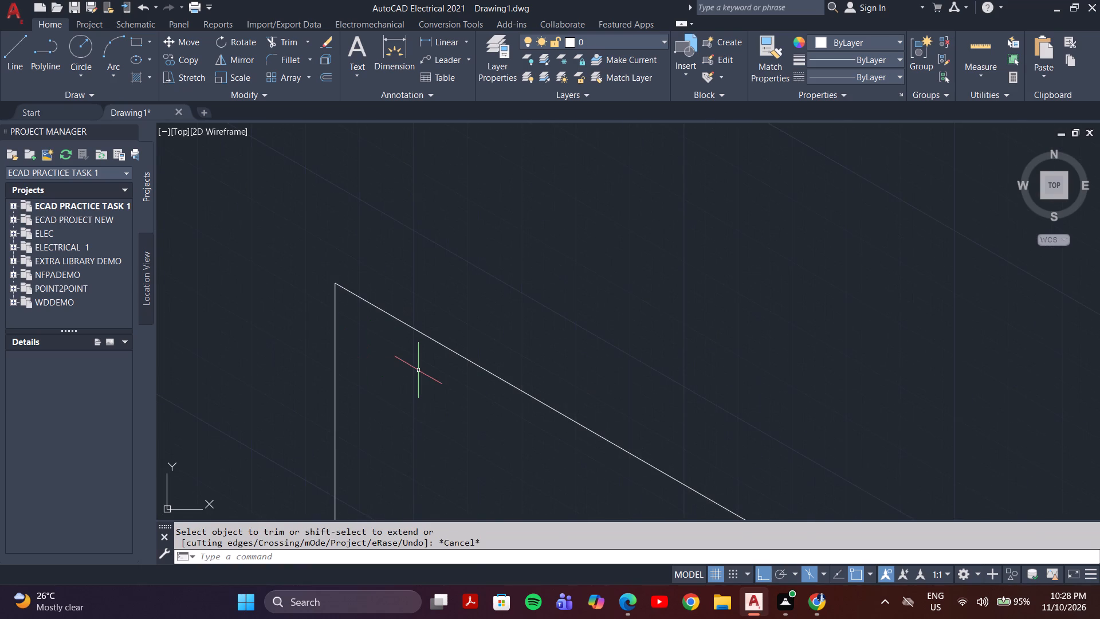
{"action": "scroll", "coordinate": [421, 369], "scroll_direction": "down", "scroll_amount": 2}
{"action": "middle_click_drag", "start_coordinate": [455, 409], "coordinate": [406, 335]}
{"action": "key", "text": "Escape"}
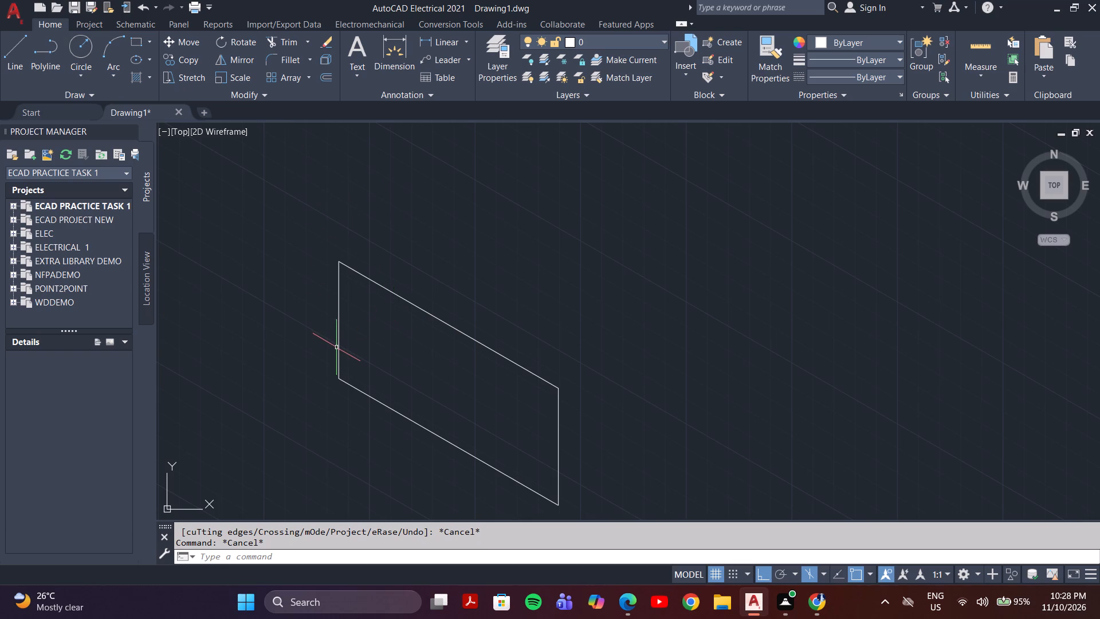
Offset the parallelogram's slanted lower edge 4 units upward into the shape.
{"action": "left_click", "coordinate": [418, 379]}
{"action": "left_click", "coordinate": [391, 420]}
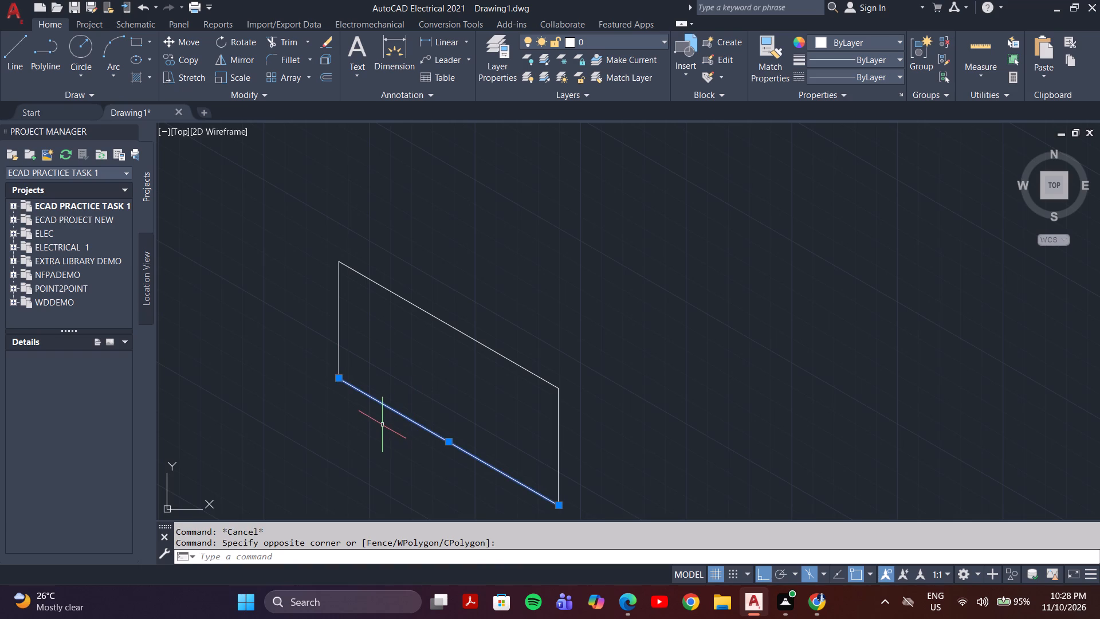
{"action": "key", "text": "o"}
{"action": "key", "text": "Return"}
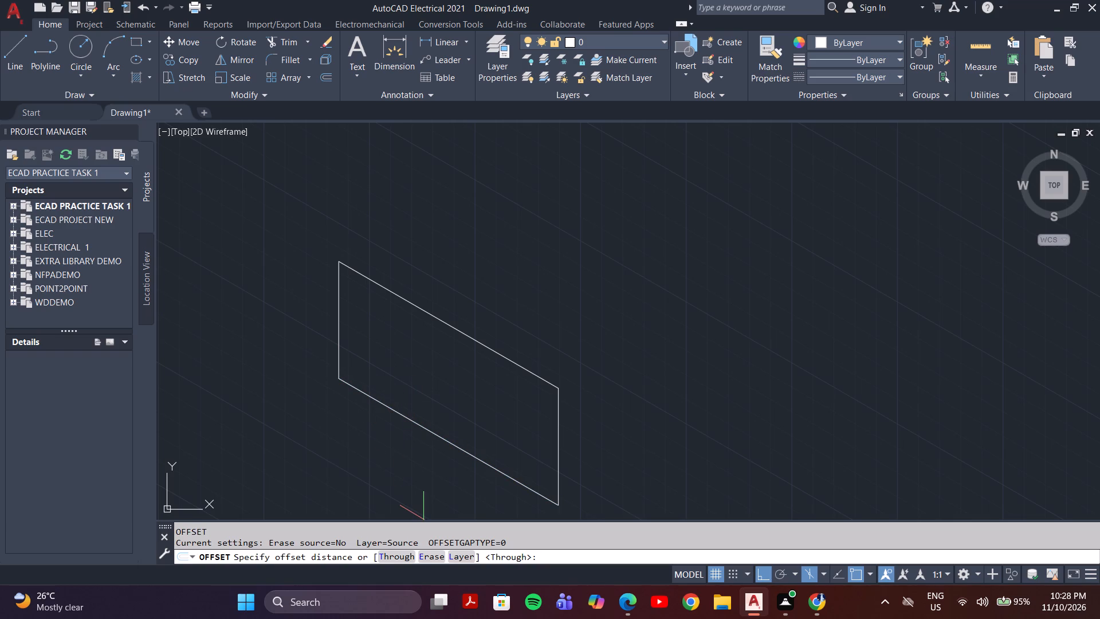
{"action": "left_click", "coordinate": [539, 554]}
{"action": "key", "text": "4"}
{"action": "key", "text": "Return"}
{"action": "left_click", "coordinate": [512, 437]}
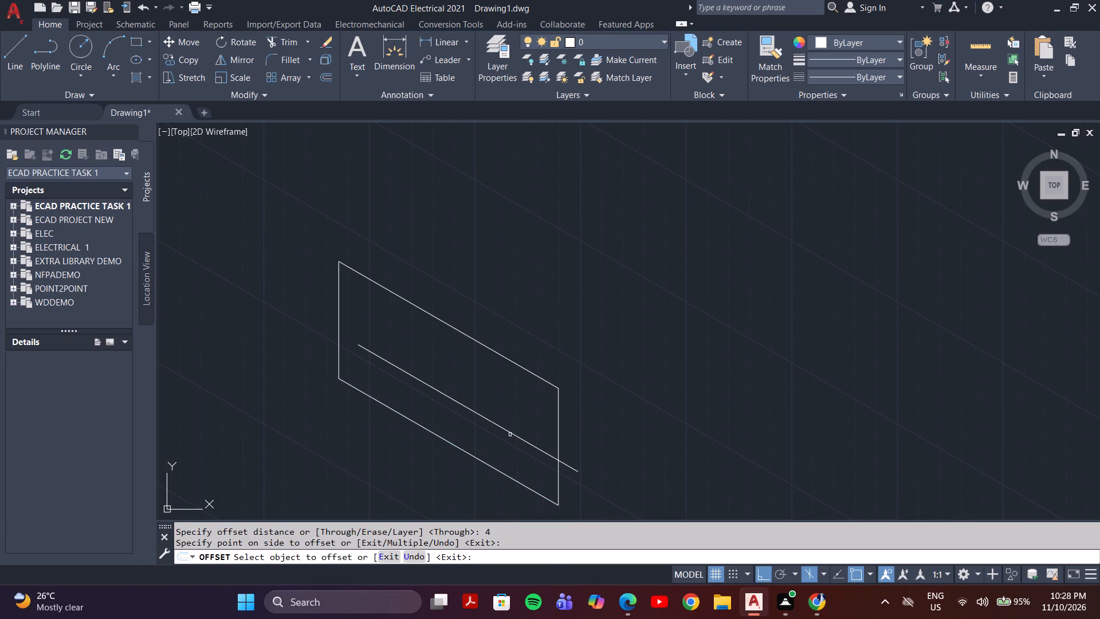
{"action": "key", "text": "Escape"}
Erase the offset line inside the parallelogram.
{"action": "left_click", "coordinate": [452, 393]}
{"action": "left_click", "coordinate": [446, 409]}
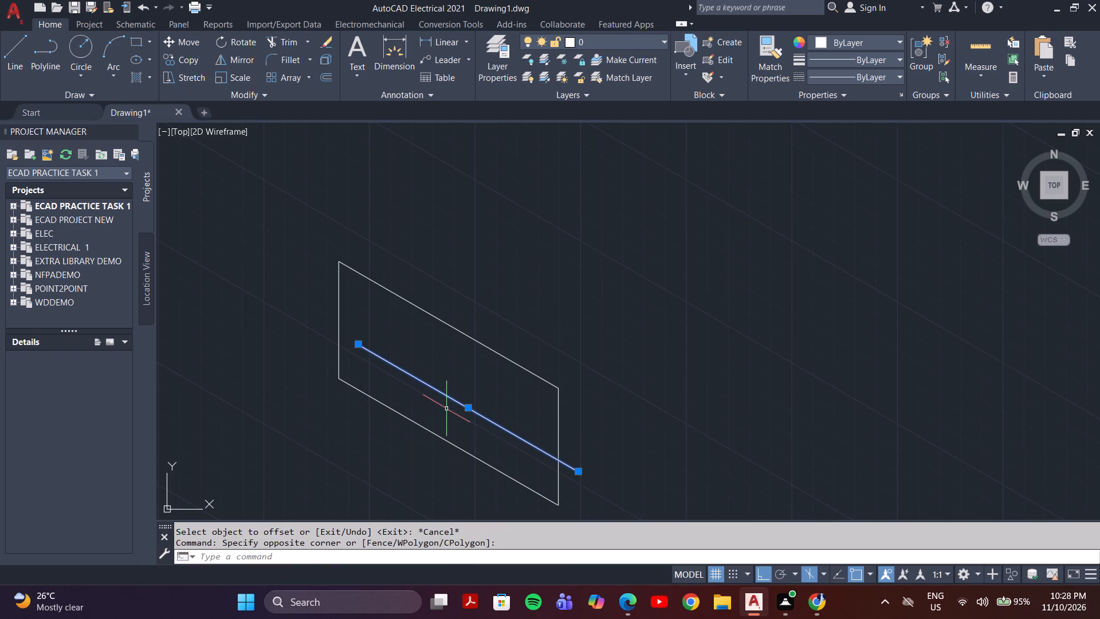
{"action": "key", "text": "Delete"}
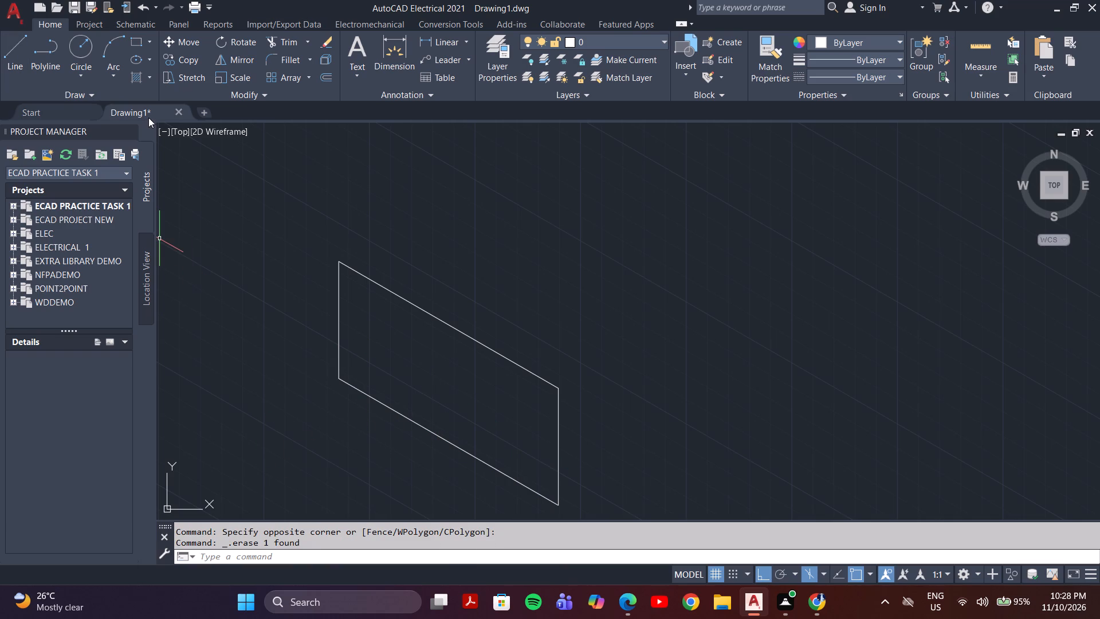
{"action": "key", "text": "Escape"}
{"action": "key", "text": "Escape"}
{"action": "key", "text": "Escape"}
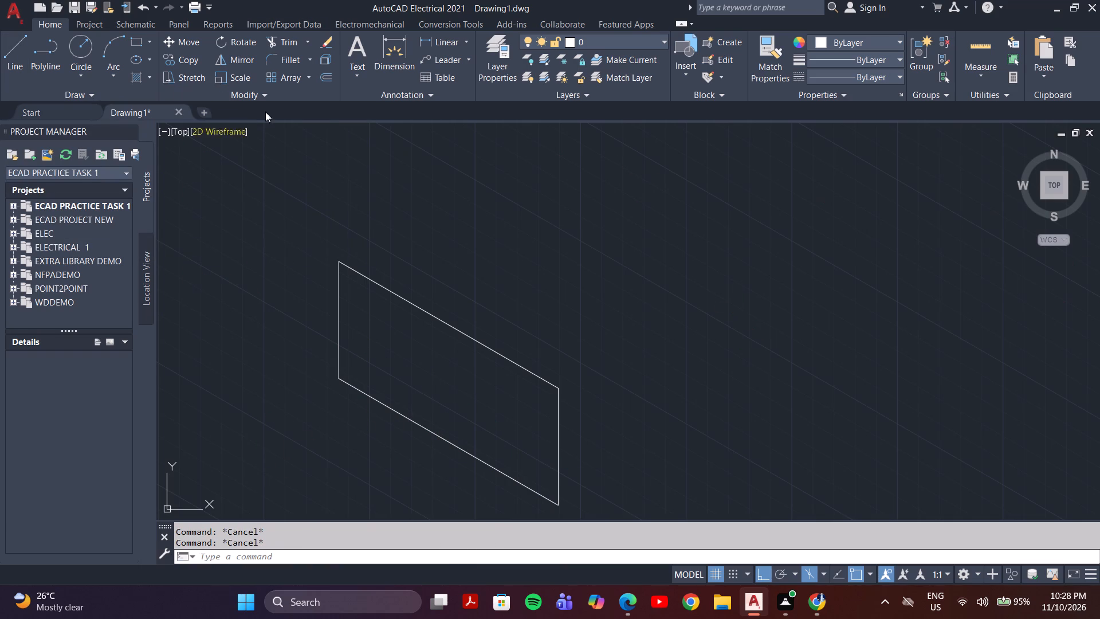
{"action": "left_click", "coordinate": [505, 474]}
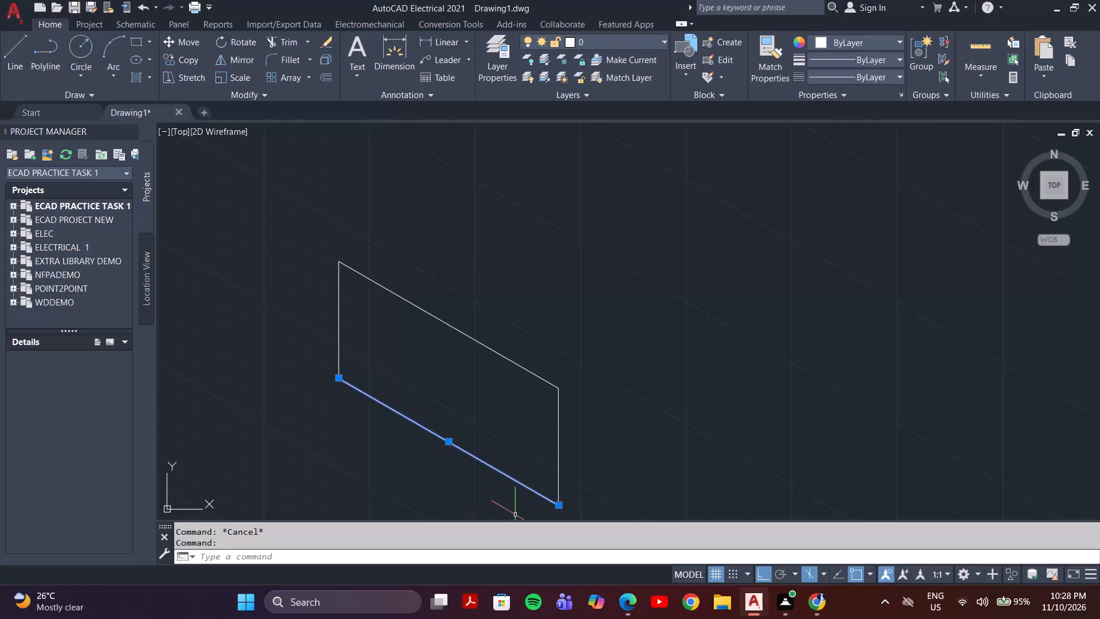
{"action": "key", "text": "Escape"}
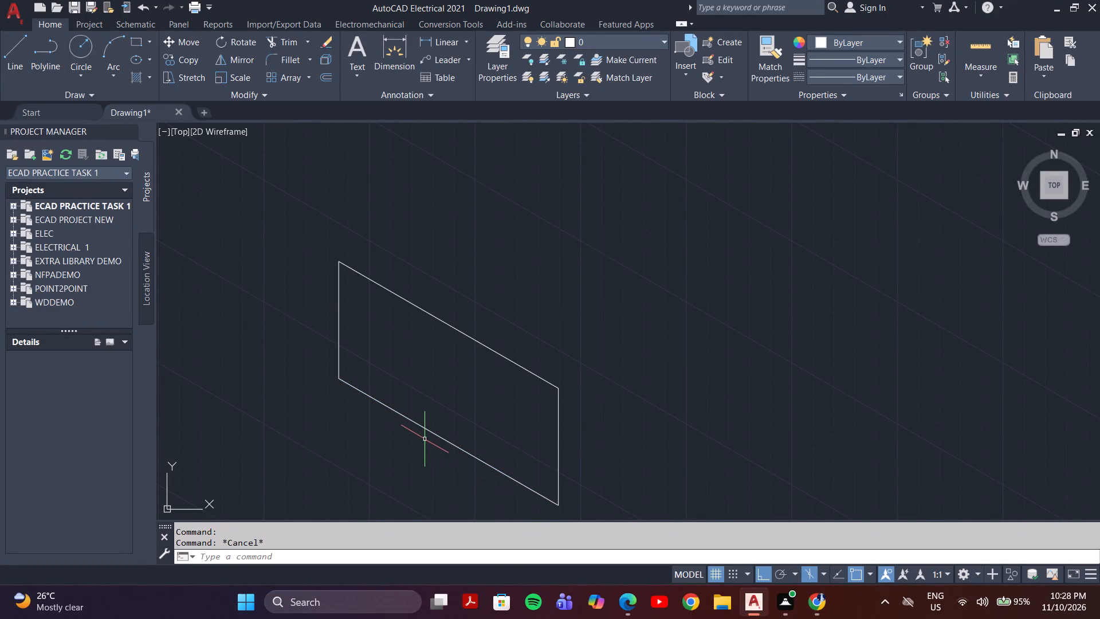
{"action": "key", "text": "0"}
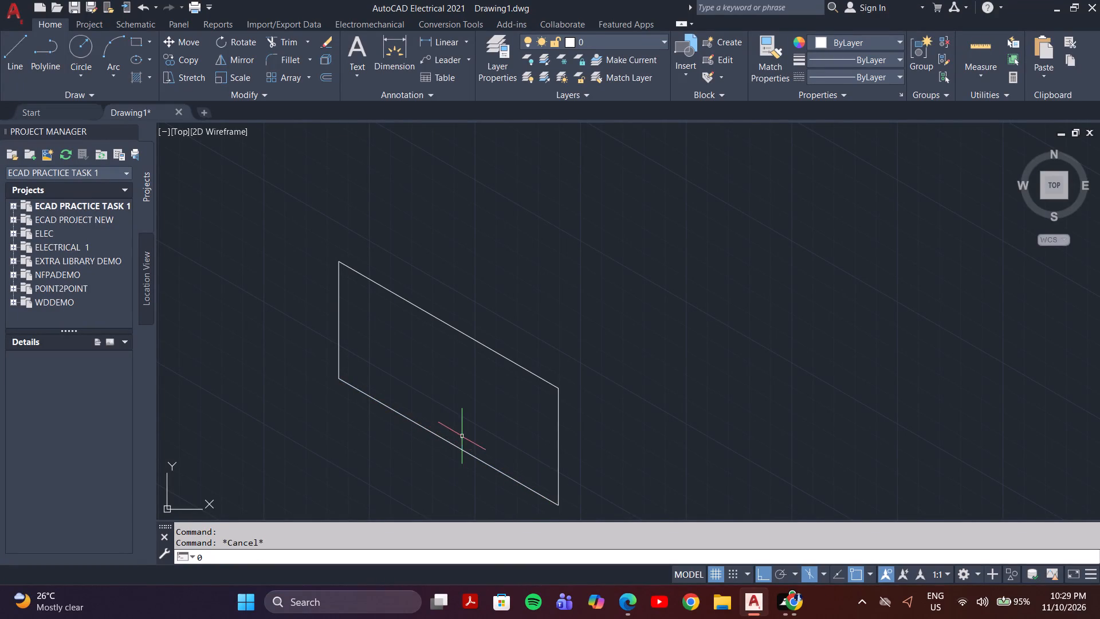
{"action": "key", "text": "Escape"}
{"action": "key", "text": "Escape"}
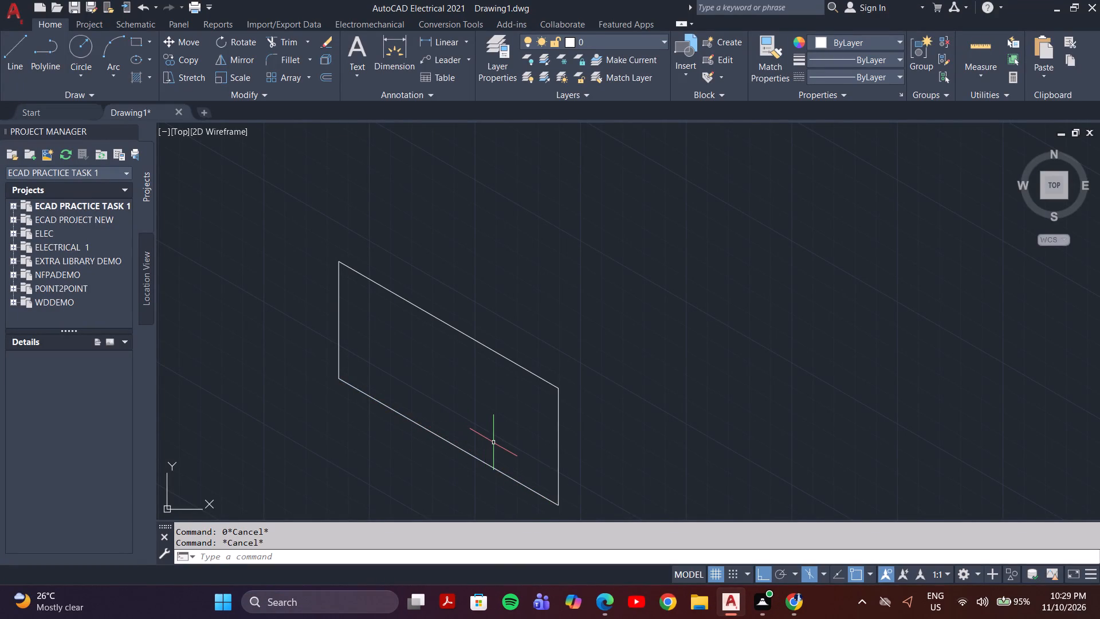
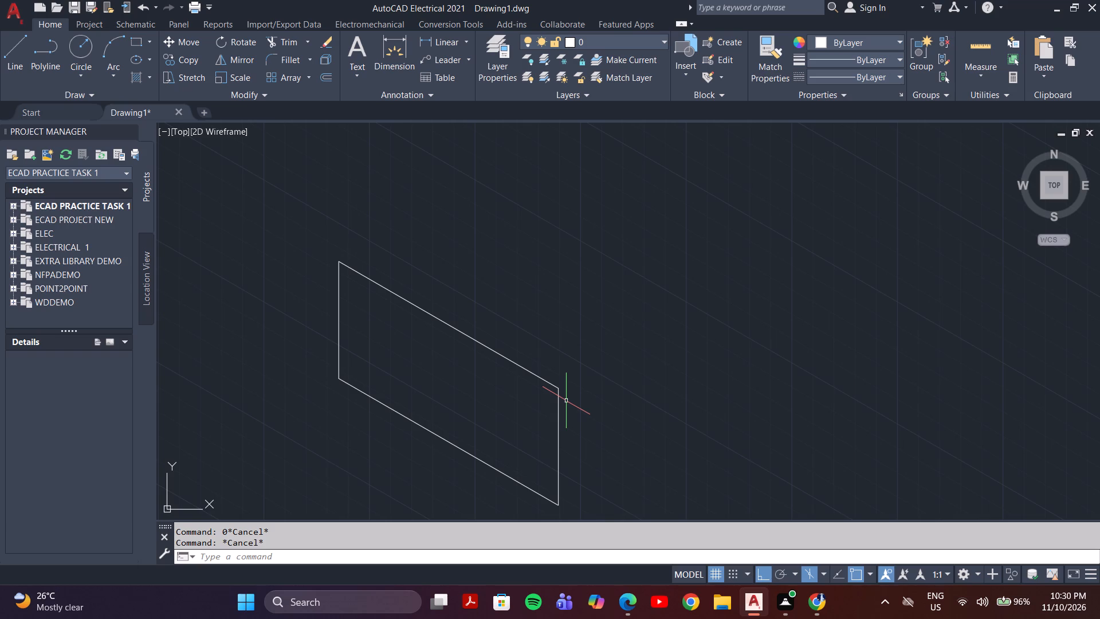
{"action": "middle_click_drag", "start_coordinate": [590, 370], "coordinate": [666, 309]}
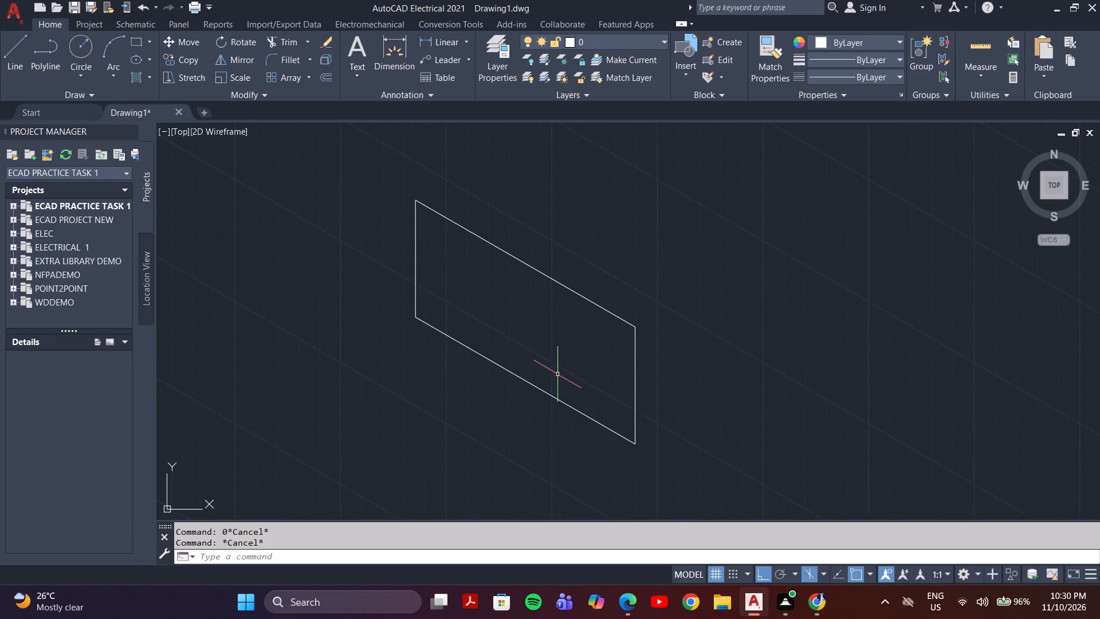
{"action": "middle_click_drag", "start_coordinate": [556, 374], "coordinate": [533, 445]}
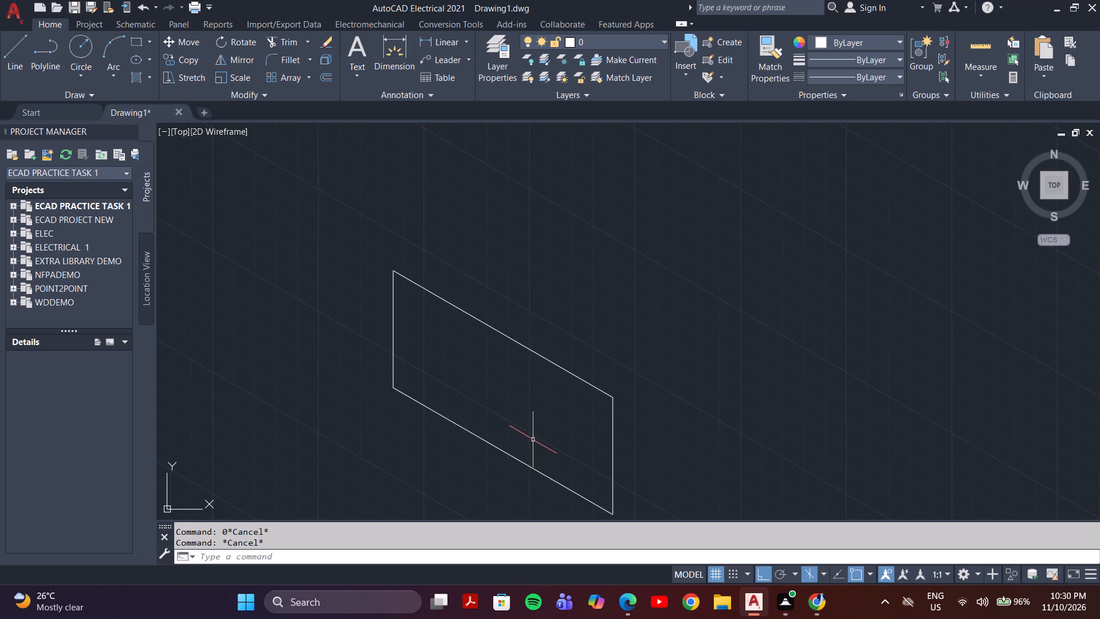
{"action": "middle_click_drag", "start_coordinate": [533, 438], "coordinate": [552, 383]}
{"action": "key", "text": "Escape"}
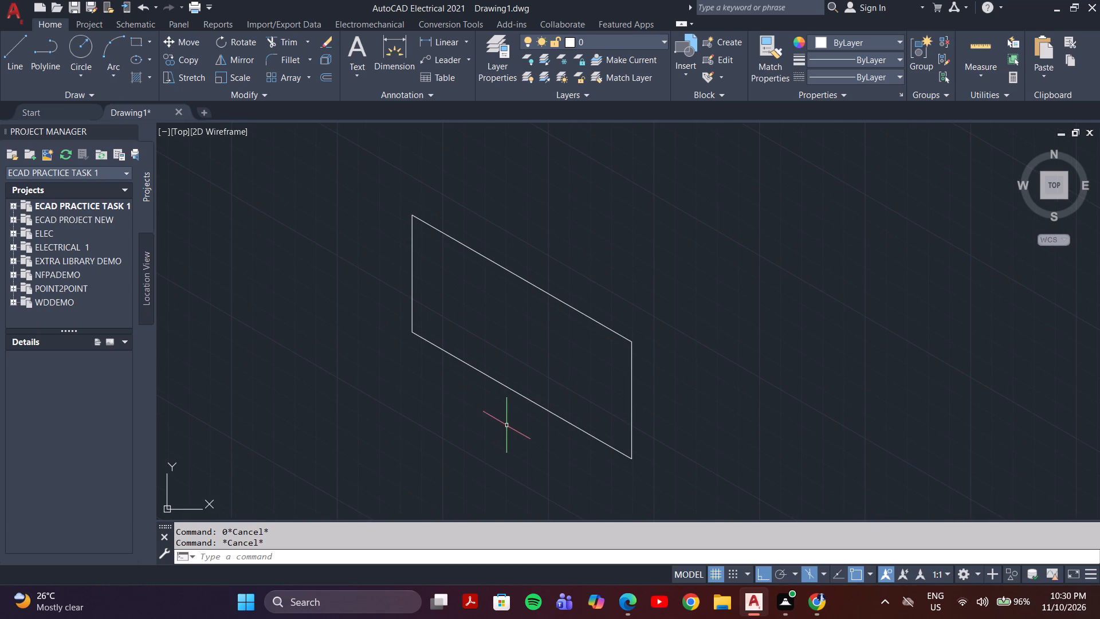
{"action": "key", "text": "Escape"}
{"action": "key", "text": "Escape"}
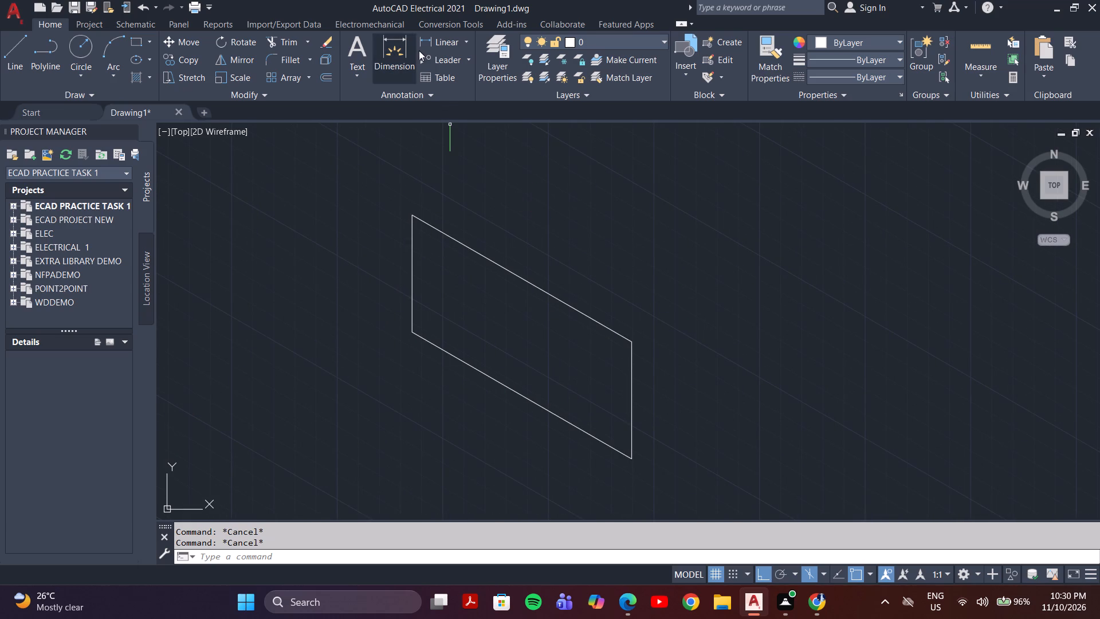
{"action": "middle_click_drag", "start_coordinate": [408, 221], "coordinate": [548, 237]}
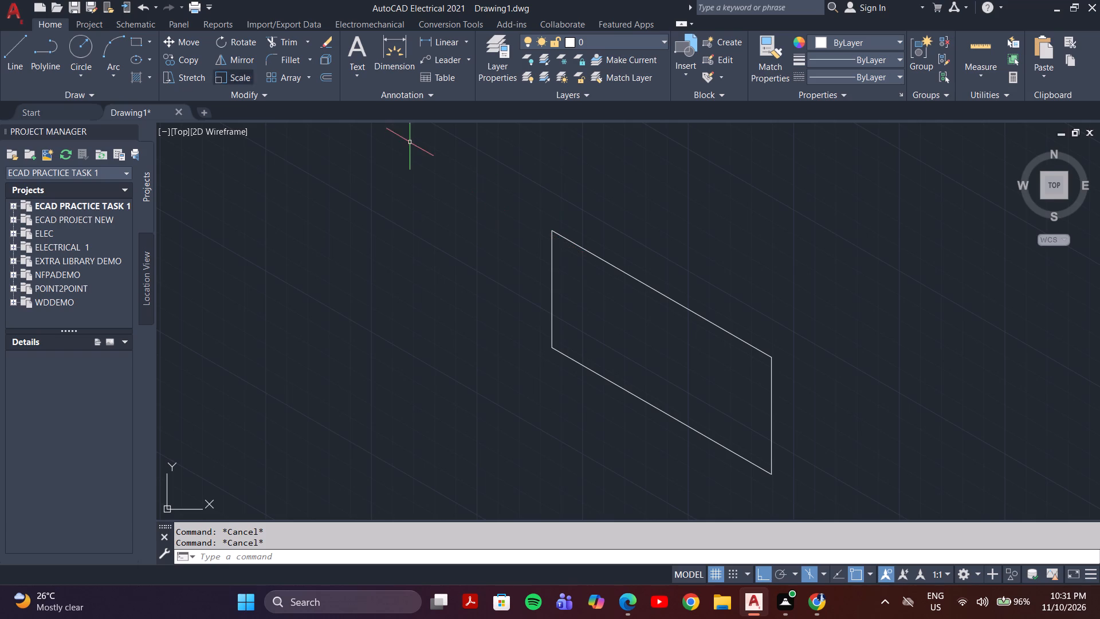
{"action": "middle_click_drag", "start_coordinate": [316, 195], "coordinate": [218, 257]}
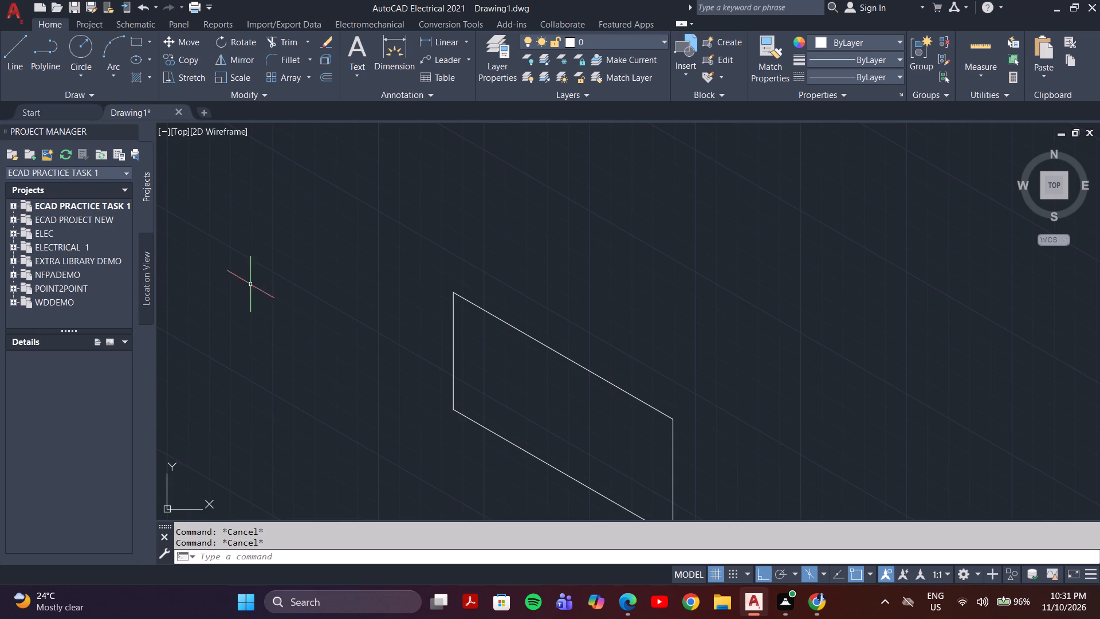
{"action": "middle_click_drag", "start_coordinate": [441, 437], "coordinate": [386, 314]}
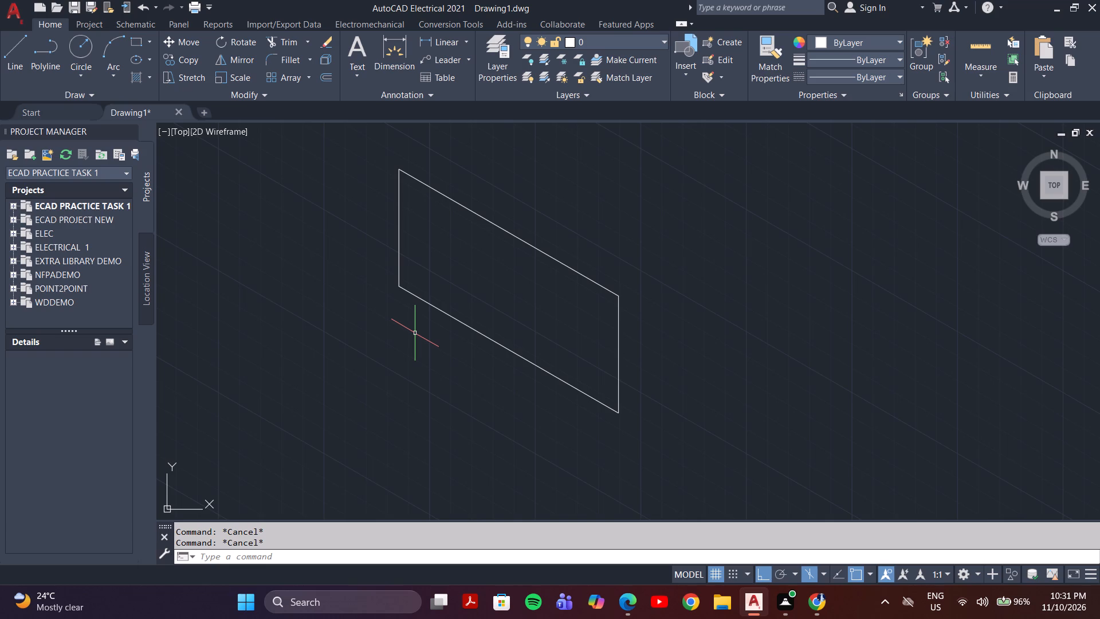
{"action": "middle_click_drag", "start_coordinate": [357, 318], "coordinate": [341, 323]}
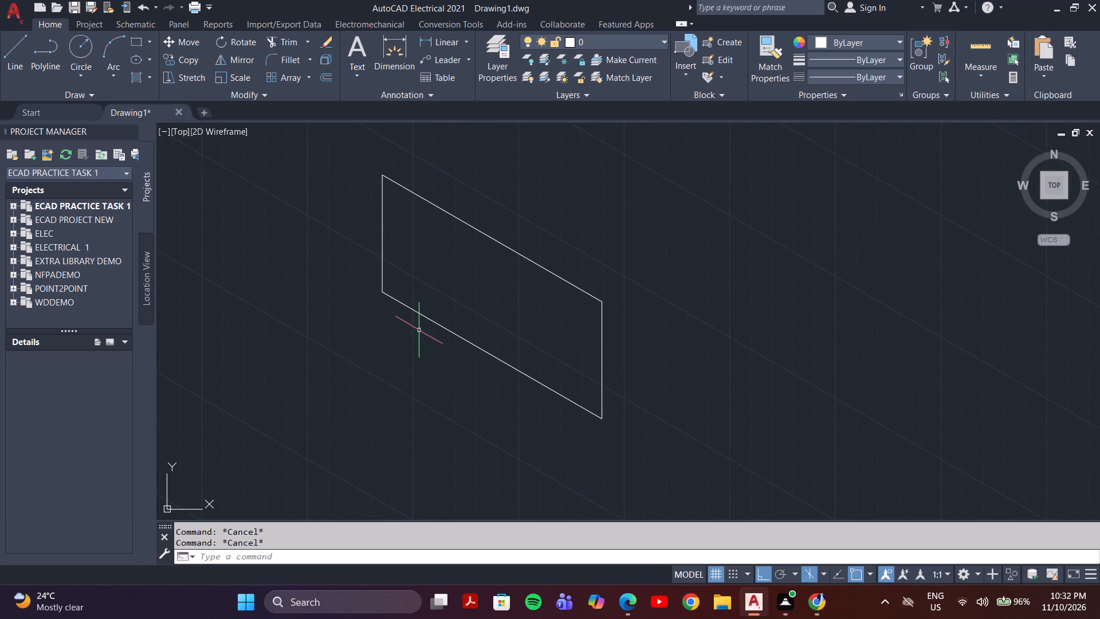
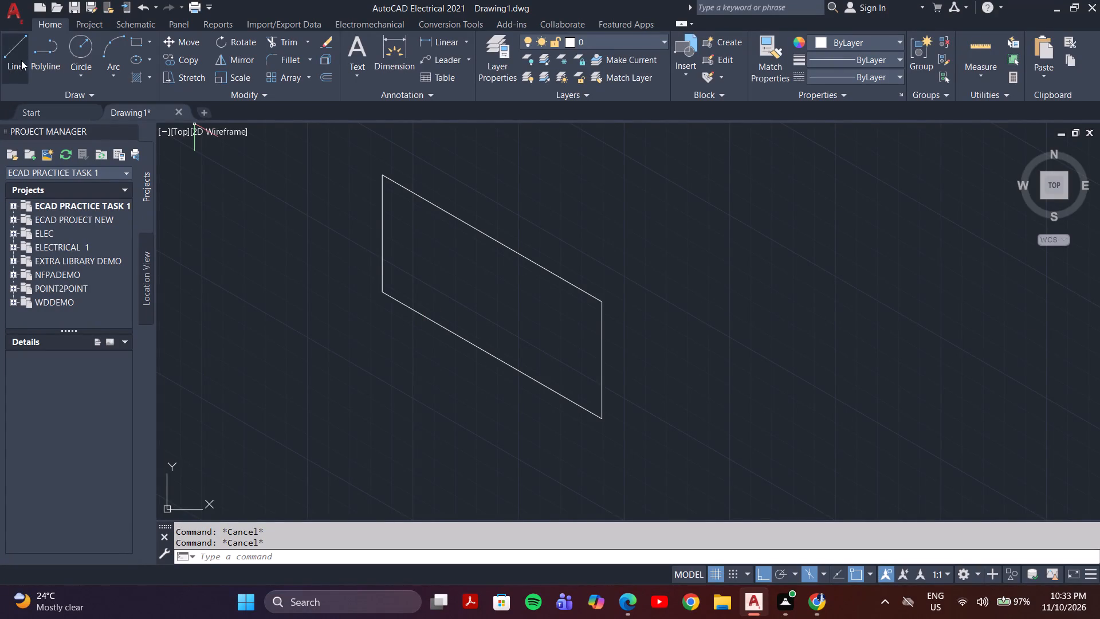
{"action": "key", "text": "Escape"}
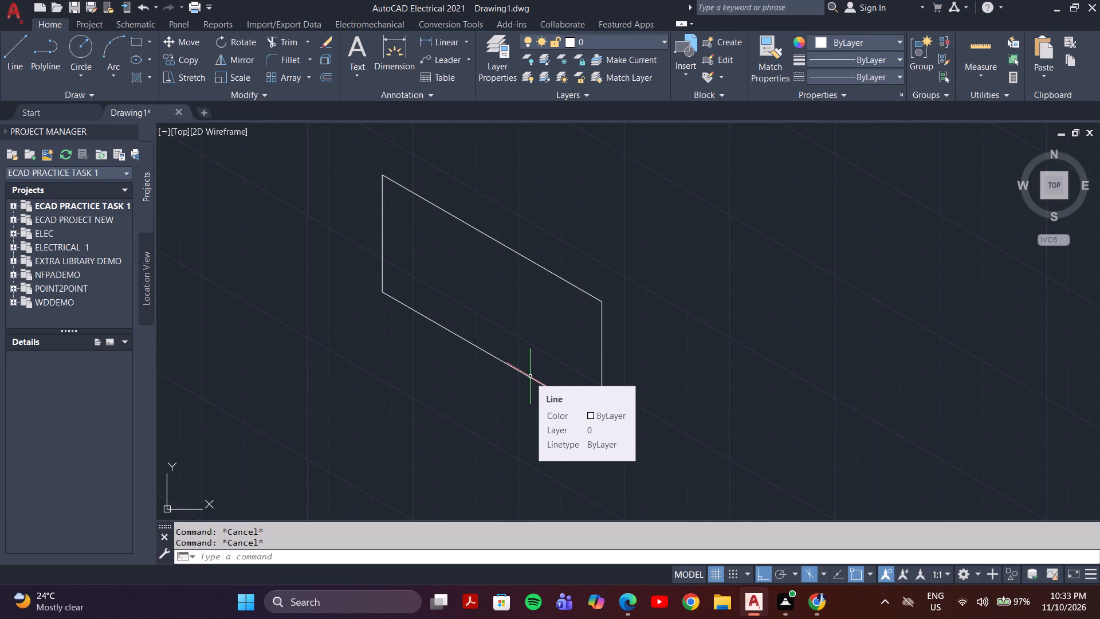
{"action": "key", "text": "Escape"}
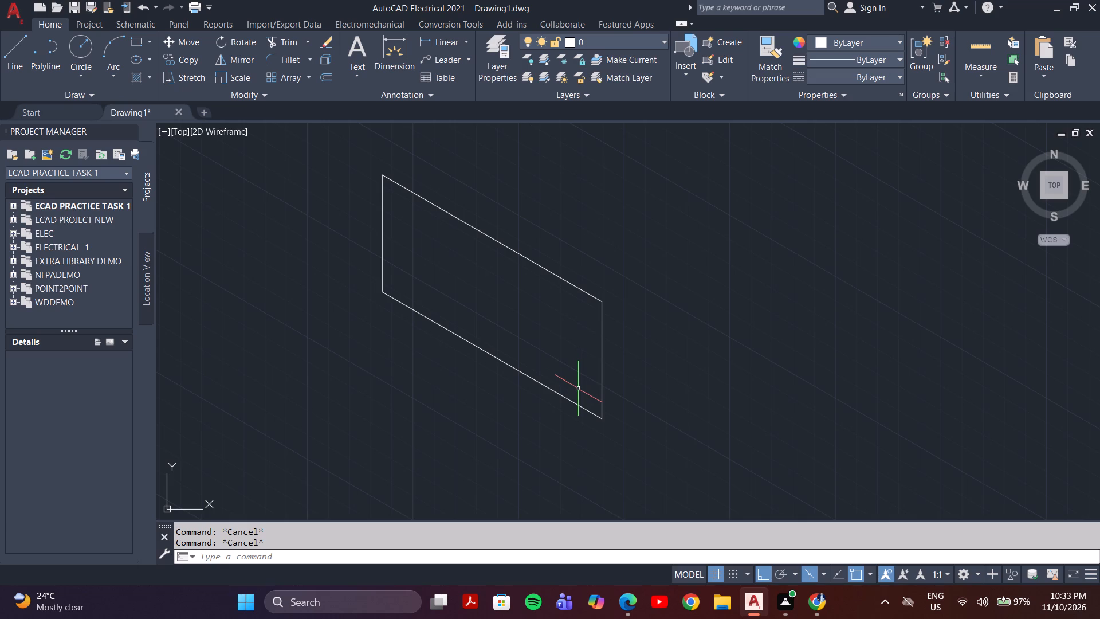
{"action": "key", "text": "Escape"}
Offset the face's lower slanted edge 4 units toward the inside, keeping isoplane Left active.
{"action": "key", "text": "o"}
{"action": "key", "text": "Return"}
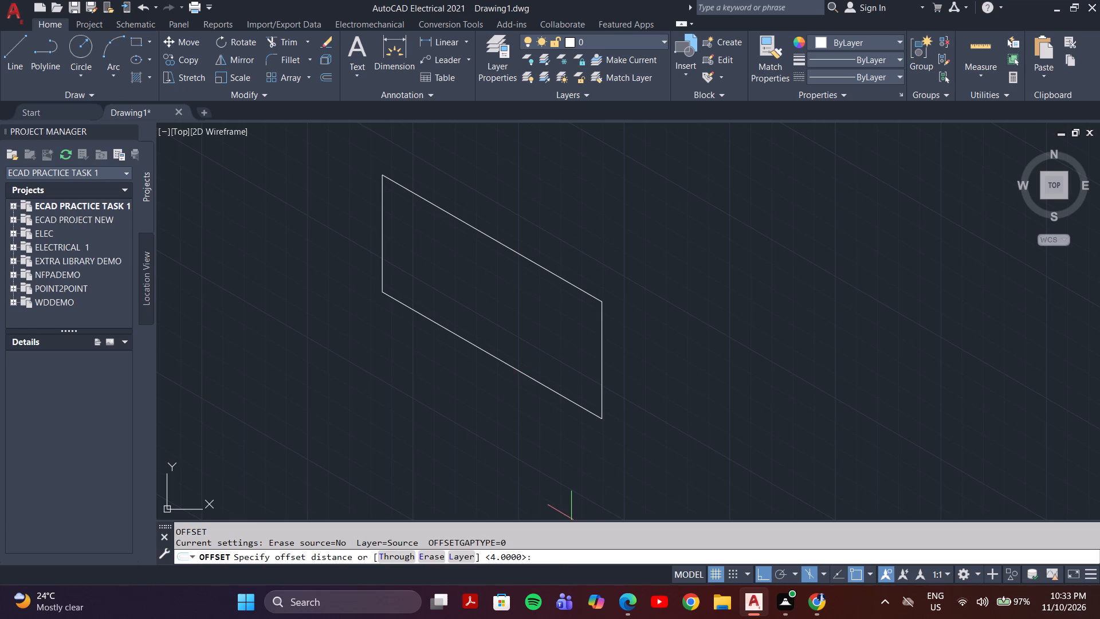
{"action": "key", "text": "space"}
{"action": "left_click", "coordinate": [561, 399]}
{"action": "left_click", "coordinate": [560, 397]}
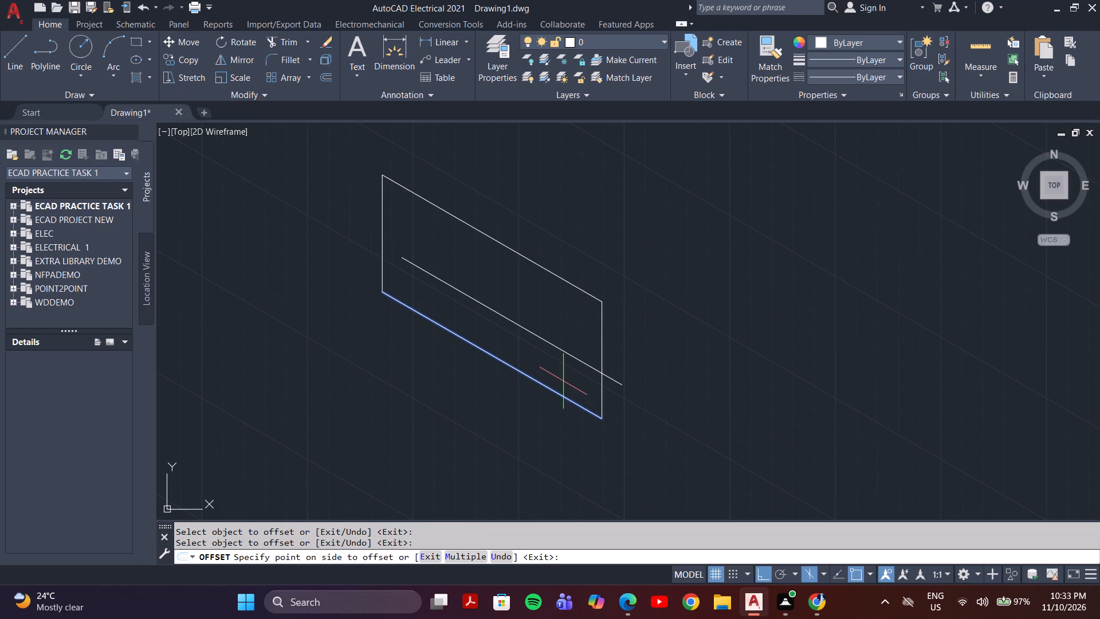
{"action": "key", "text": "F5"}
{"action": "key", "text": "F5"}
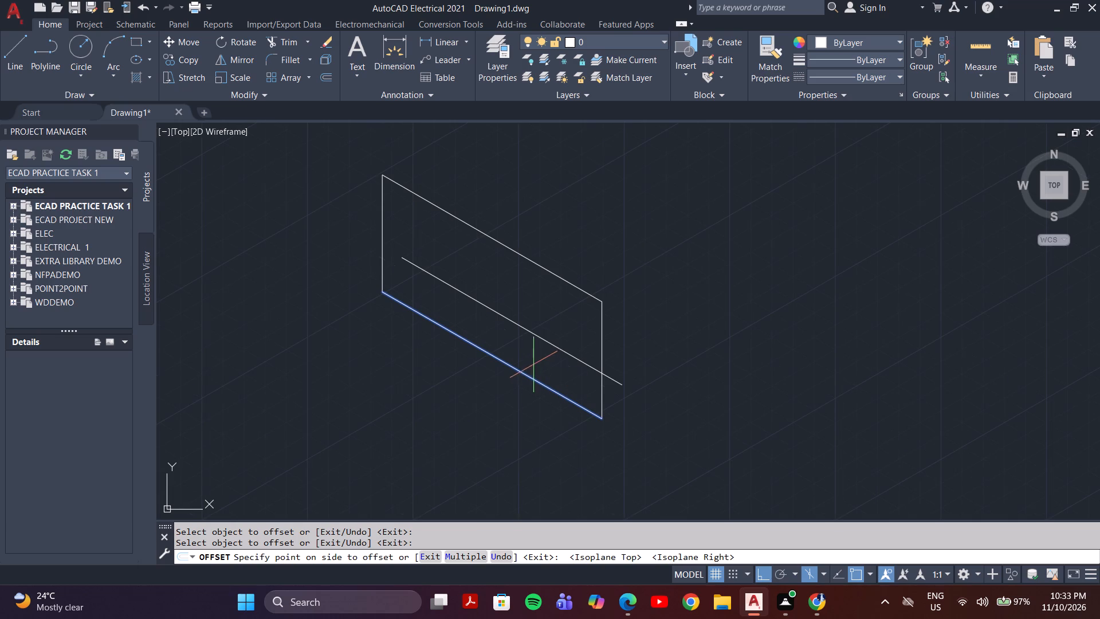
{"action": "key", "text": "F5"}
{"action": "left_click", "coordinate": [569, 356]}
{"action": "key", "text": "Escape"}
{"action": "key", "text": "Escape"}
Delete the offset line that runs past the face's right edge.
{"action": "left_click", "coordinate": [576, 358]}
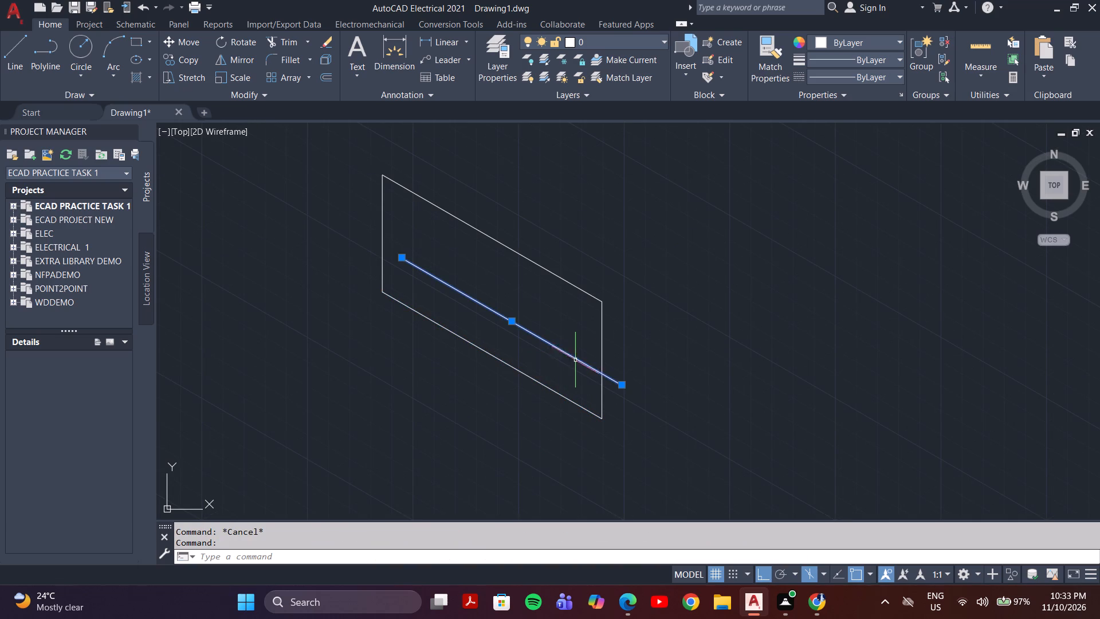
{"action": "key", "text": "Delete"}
Copy the face's lower slanted edge 4 units straight up from its lower right corner.
{"action": "type", "text": "co"}
{"action": "key", "text": "Return"}
{"action": "left_click", "coordinate": [536, 382]}
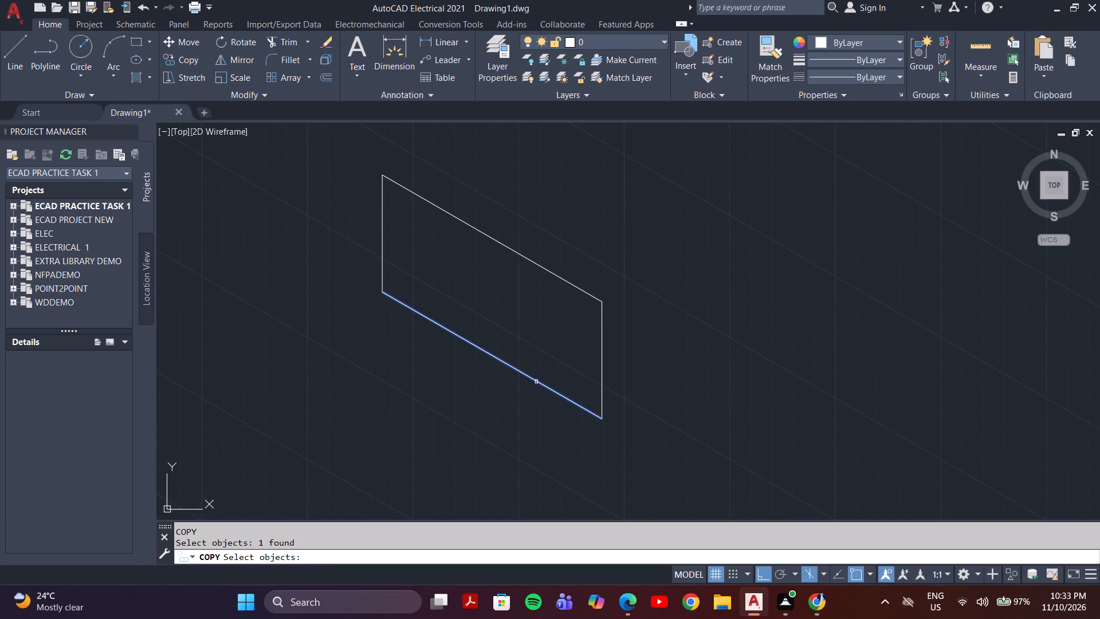
{"action": "key", "text": "Return"}
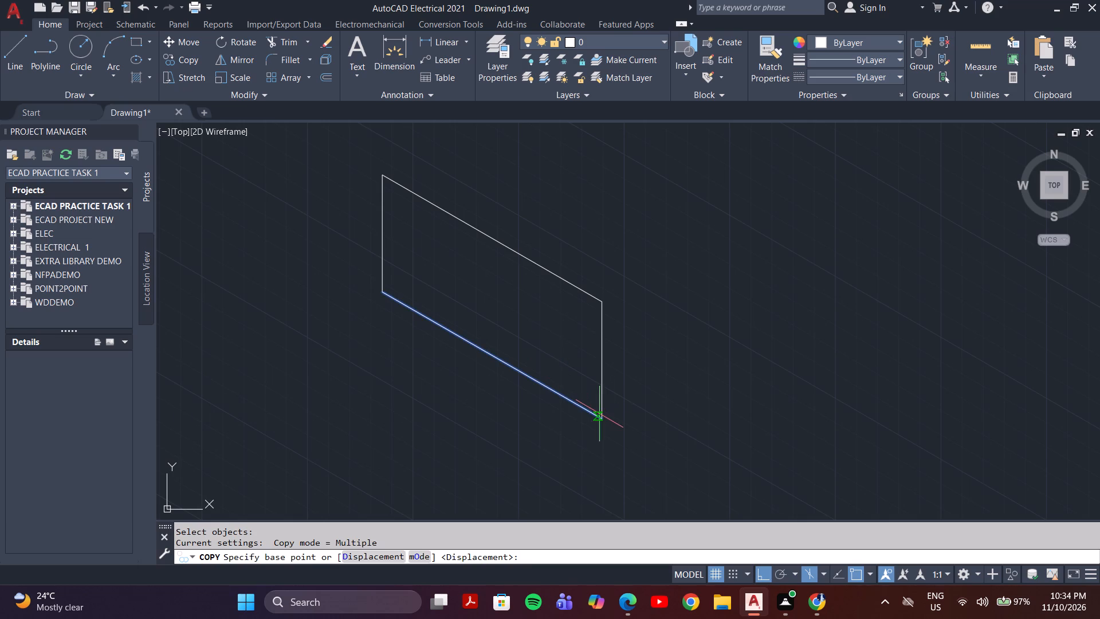
{"action": "left_click", "coordinate": [600, 418]}
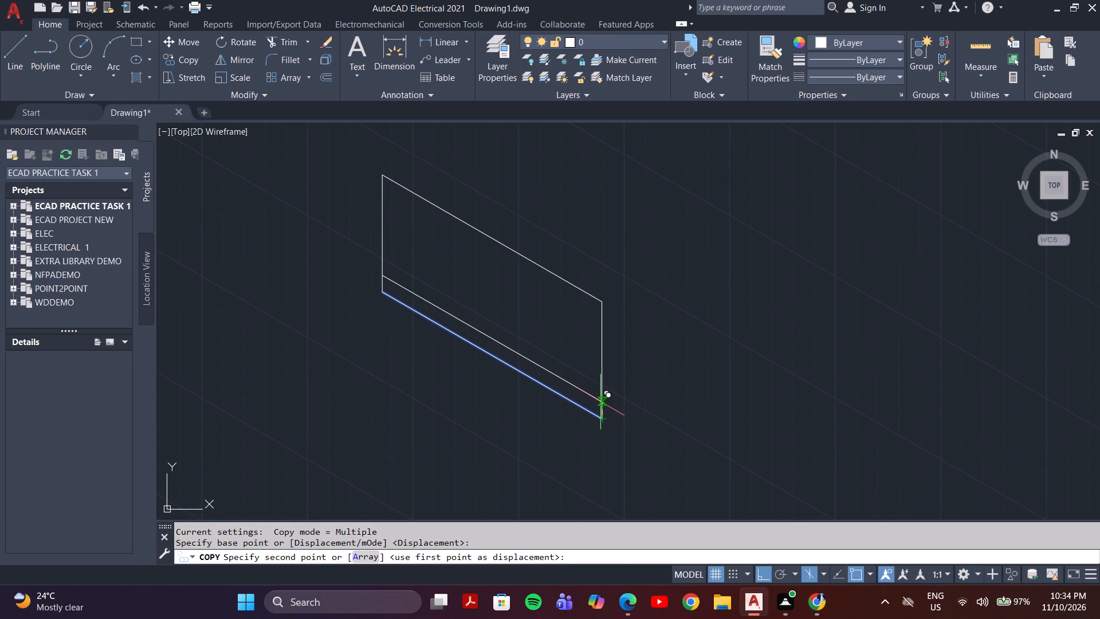
{"action": "key", "text": "4"}
{"action": "key", "text": "Return"}
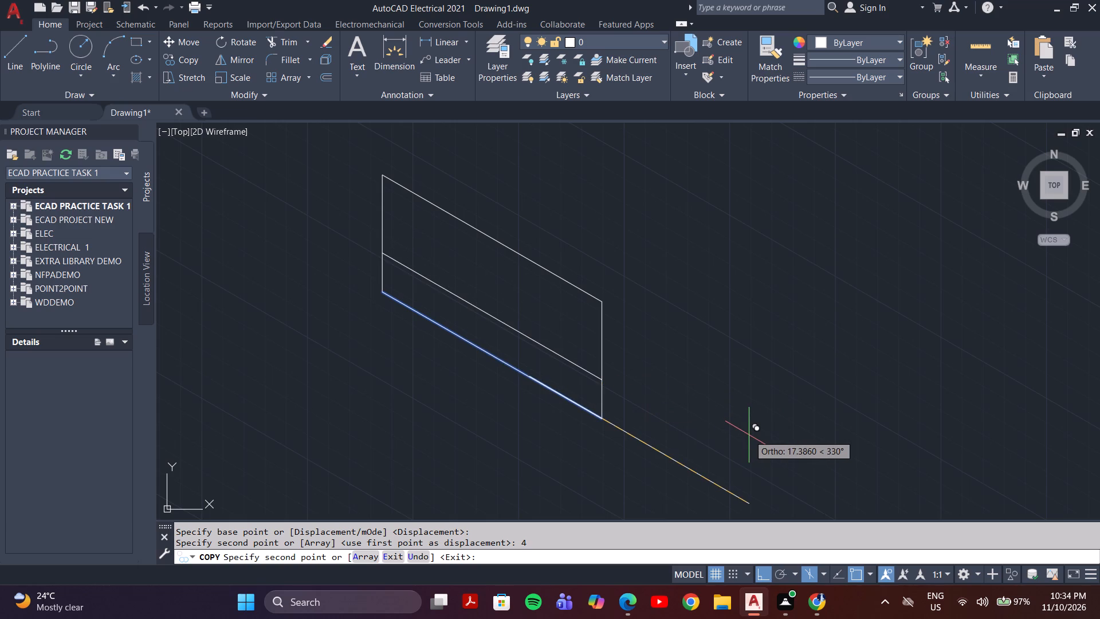
{"action": "key", "text": "Return"}
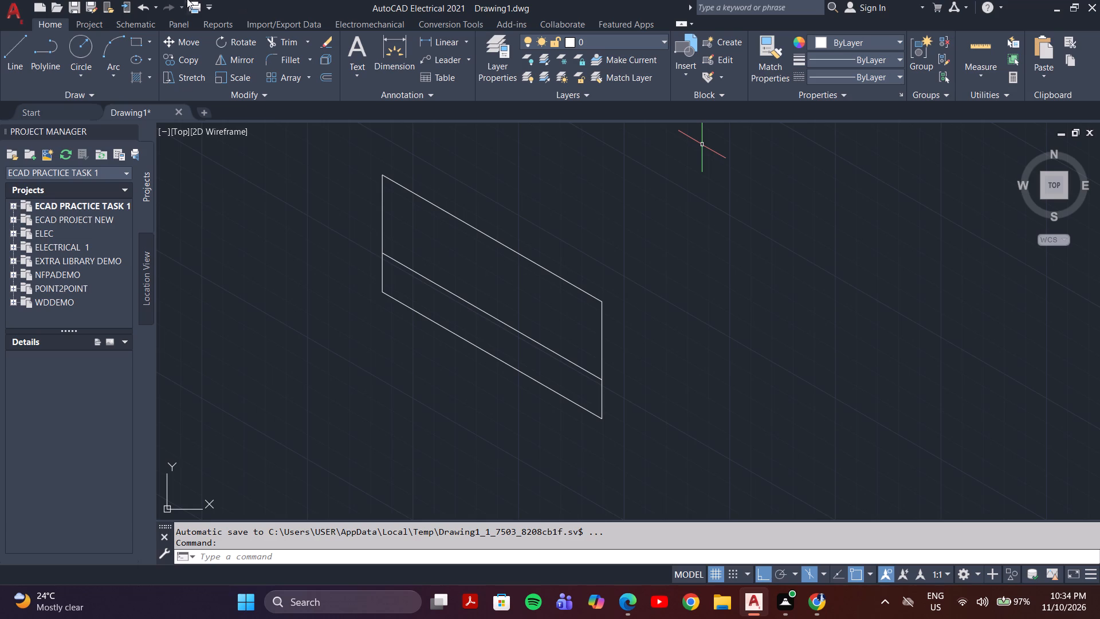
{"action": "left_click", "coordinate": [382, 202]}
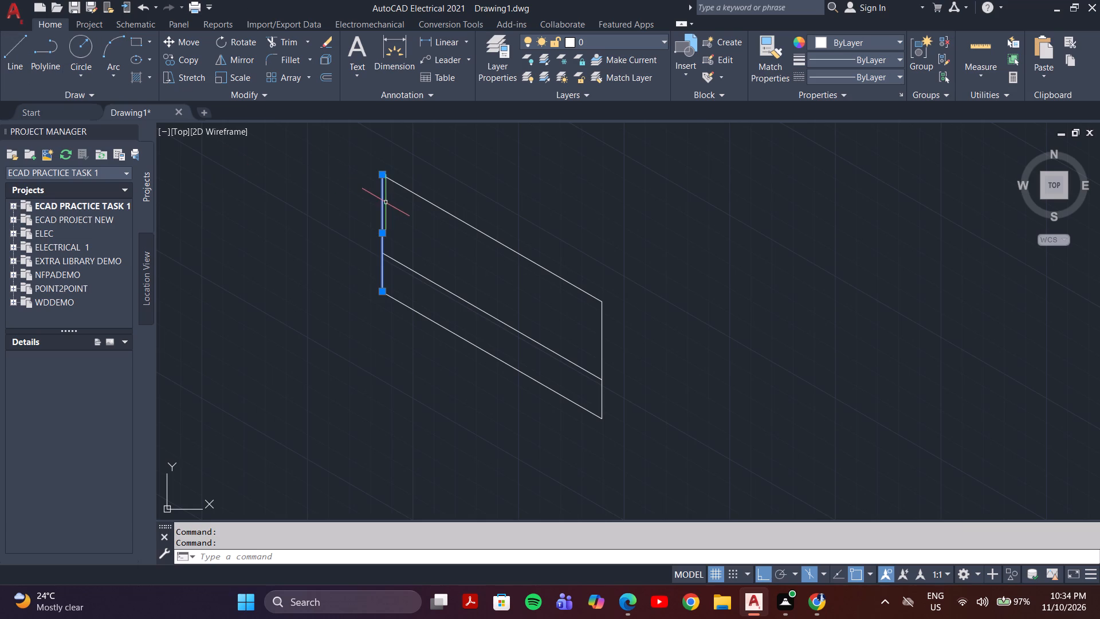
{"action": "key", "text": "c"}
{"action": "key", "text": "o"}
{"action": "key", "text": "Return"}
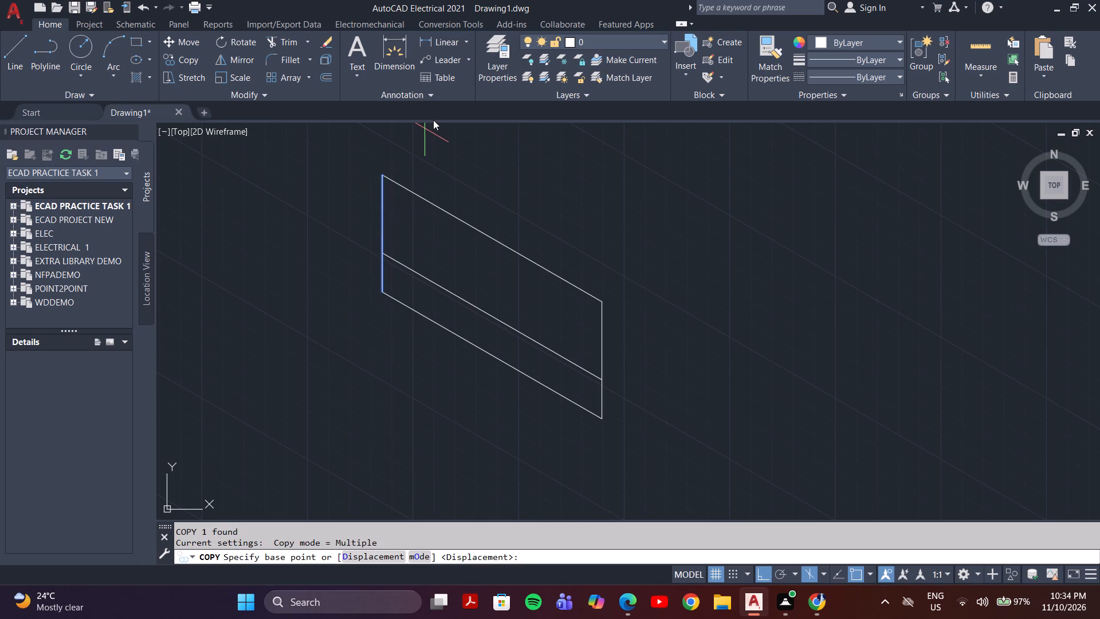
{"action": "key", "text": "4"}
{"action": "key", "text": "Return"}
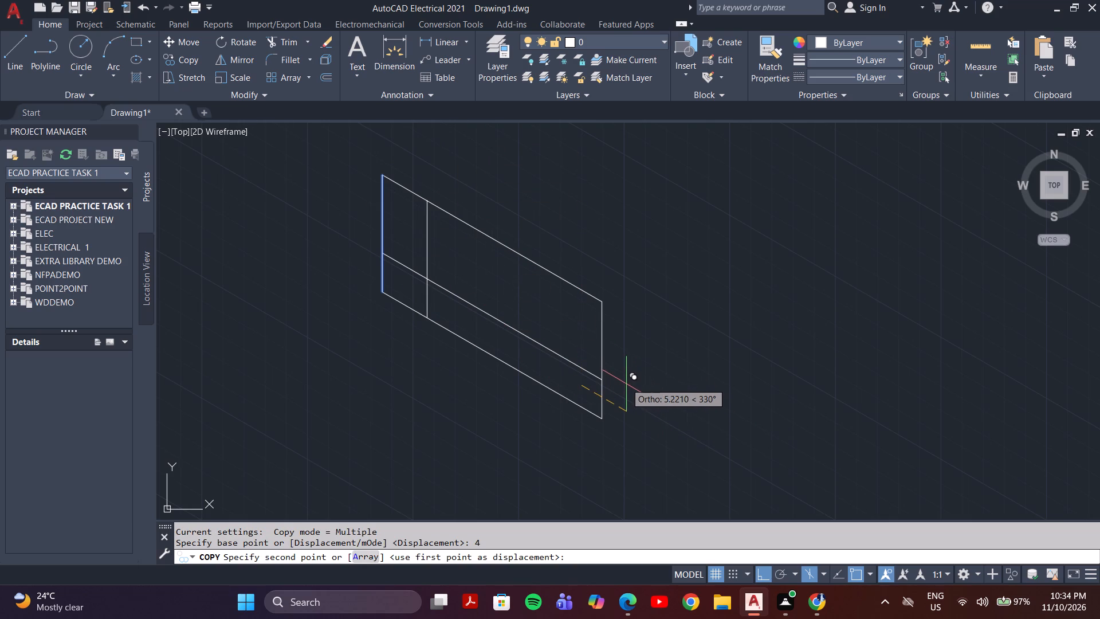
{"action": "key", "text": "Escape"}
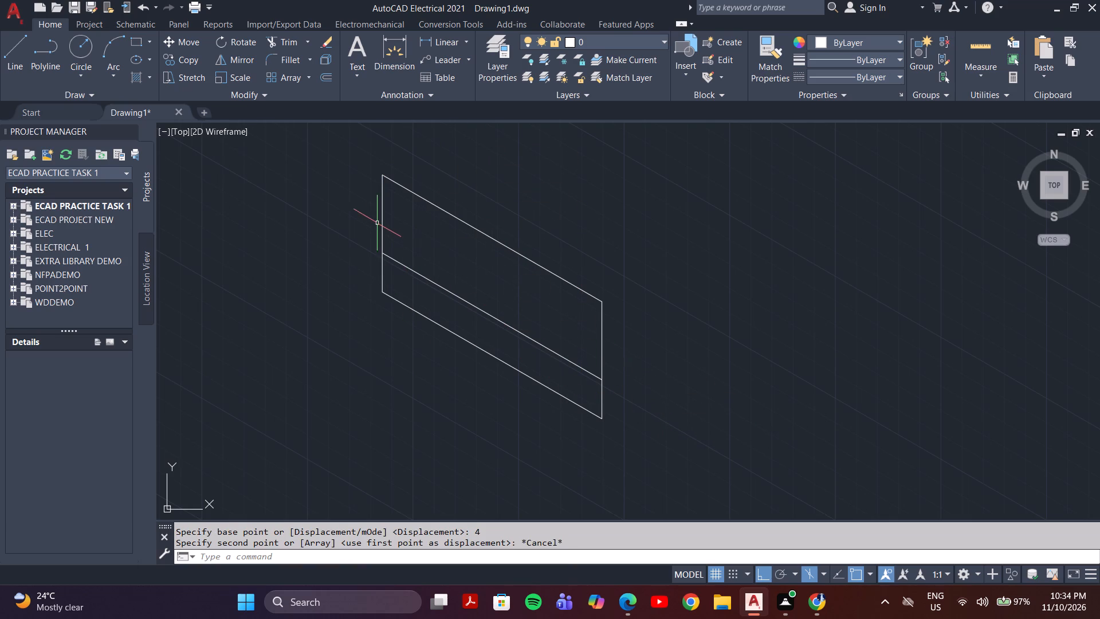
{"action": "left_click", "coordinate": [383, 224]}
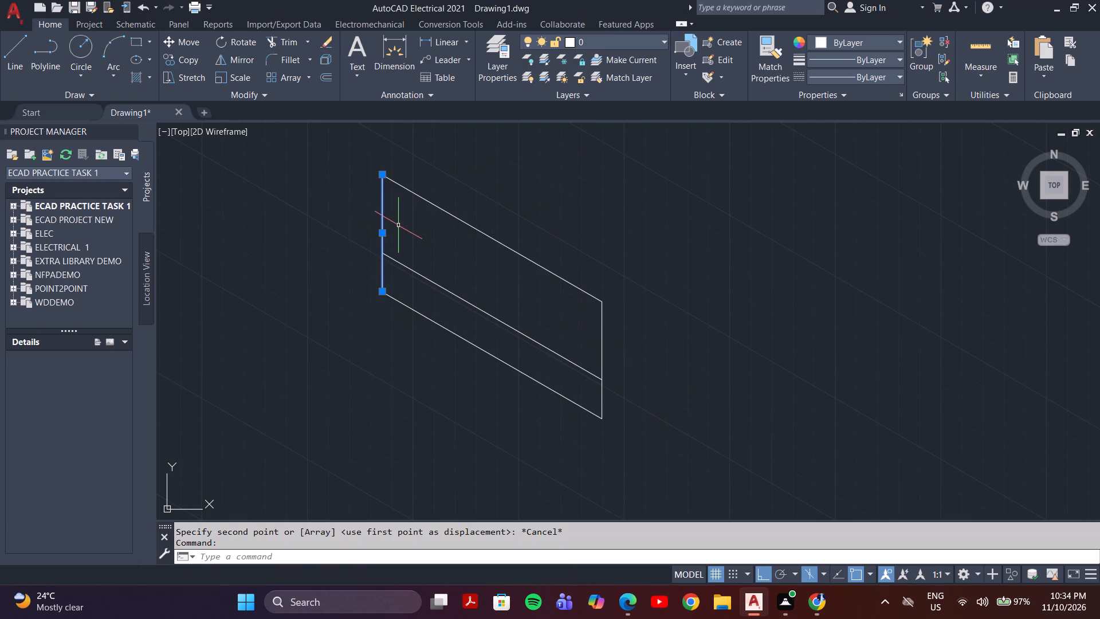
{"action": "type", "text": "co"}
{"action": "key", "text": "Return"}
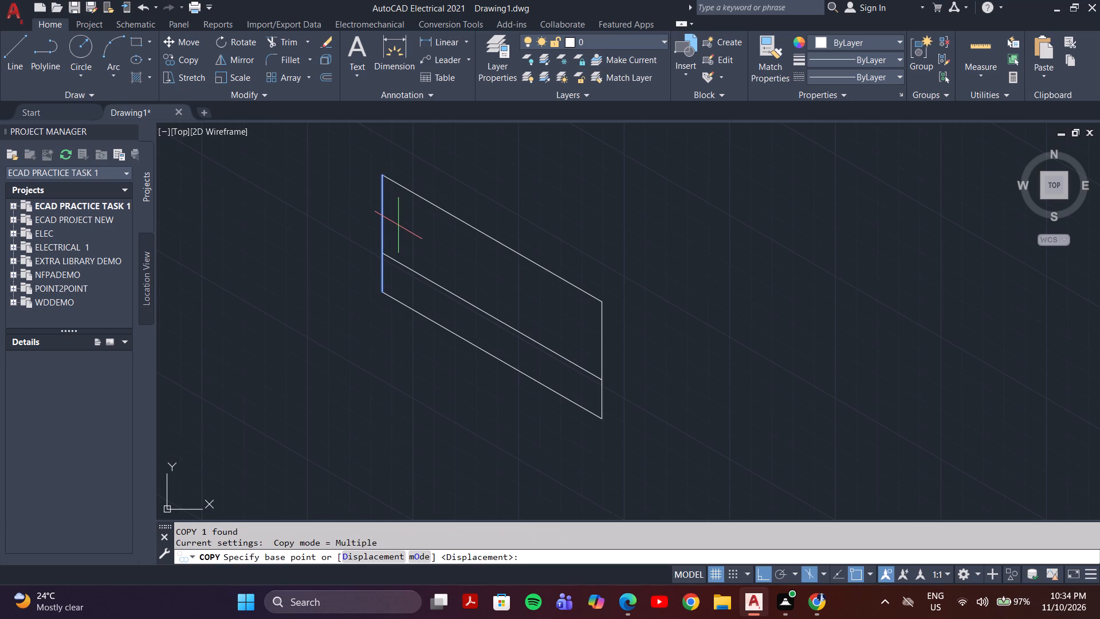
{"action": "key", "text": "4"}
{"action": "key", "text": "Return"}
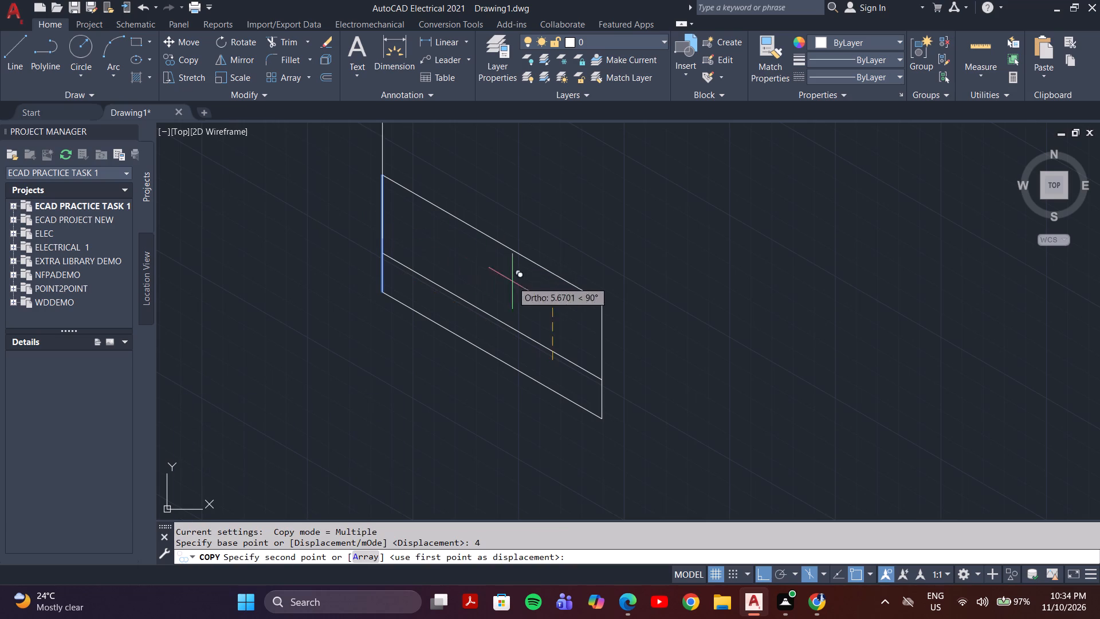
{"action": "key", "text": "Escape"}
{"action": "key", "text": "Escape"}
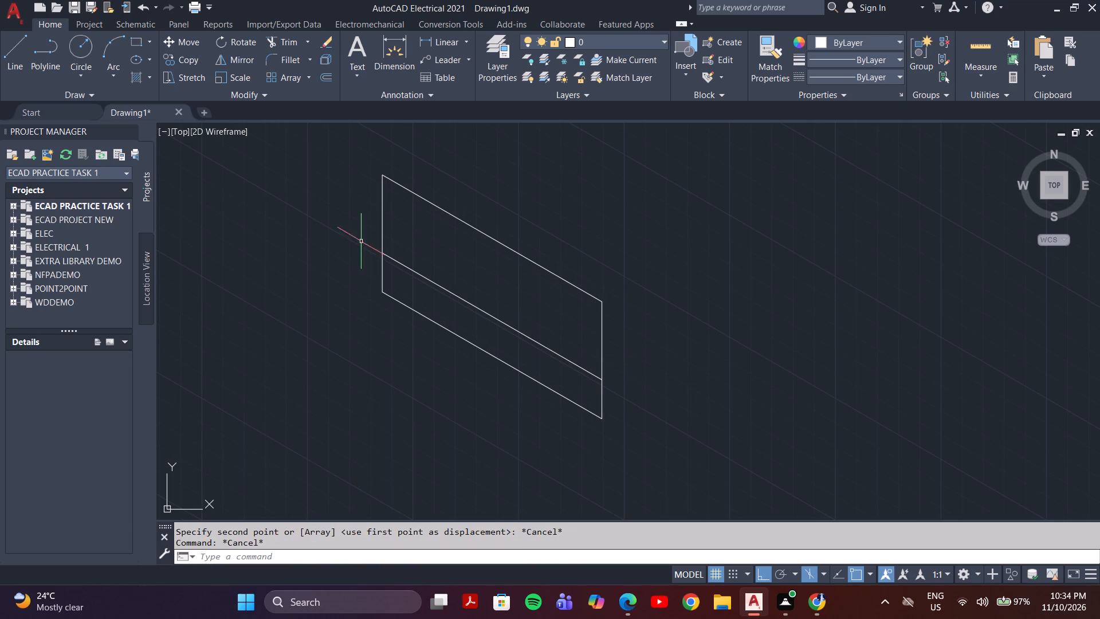
Copy the face's left vertical edge 4 units inward along the lower slanted edge, using its bottom endpoint as base point.
{"action": "key", "text": "c"}
{"action": "key", "text": "o"}
{"action": "key", "text": "Return"}
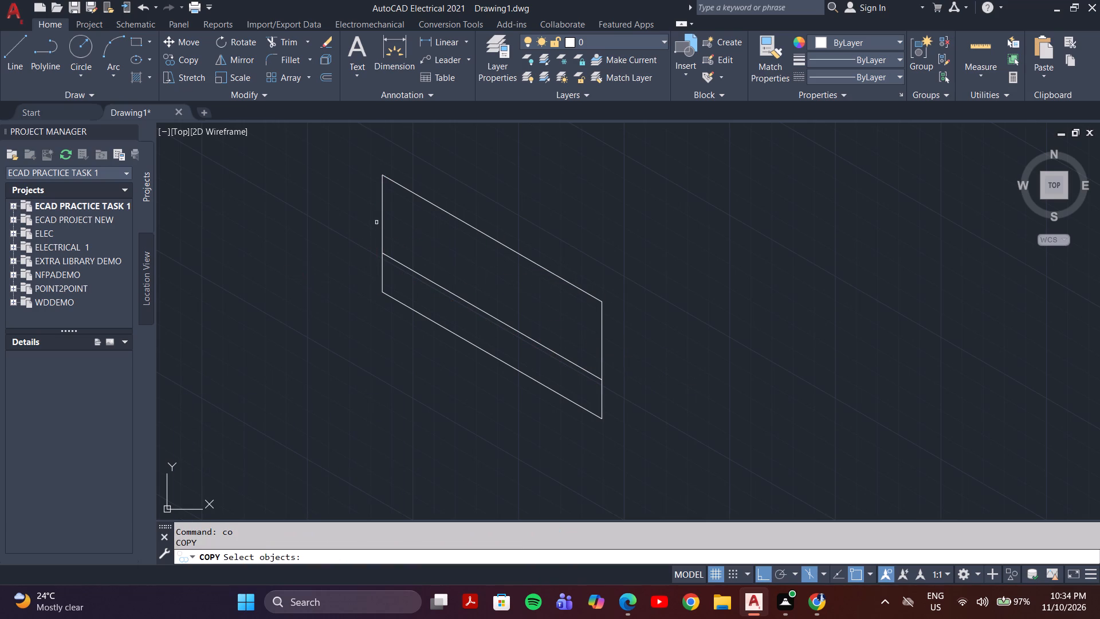
{"action": "left_click", "coordinate": [382, 221]}
{"action": "key", "text": "Return"}
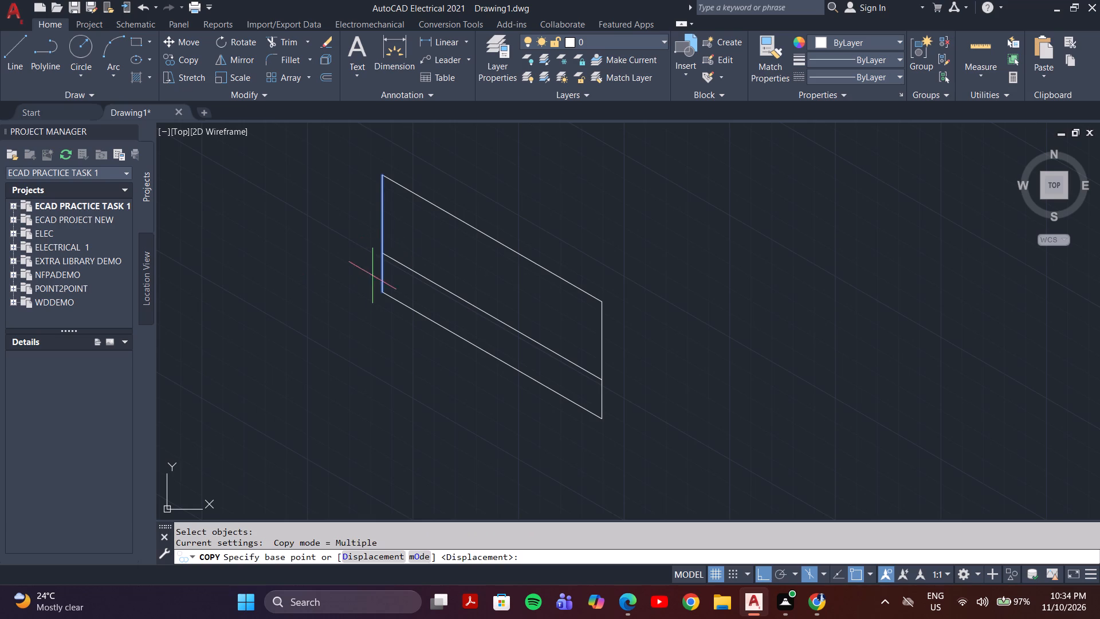
{"action": "left_click", "coordinate": [382, 293]}
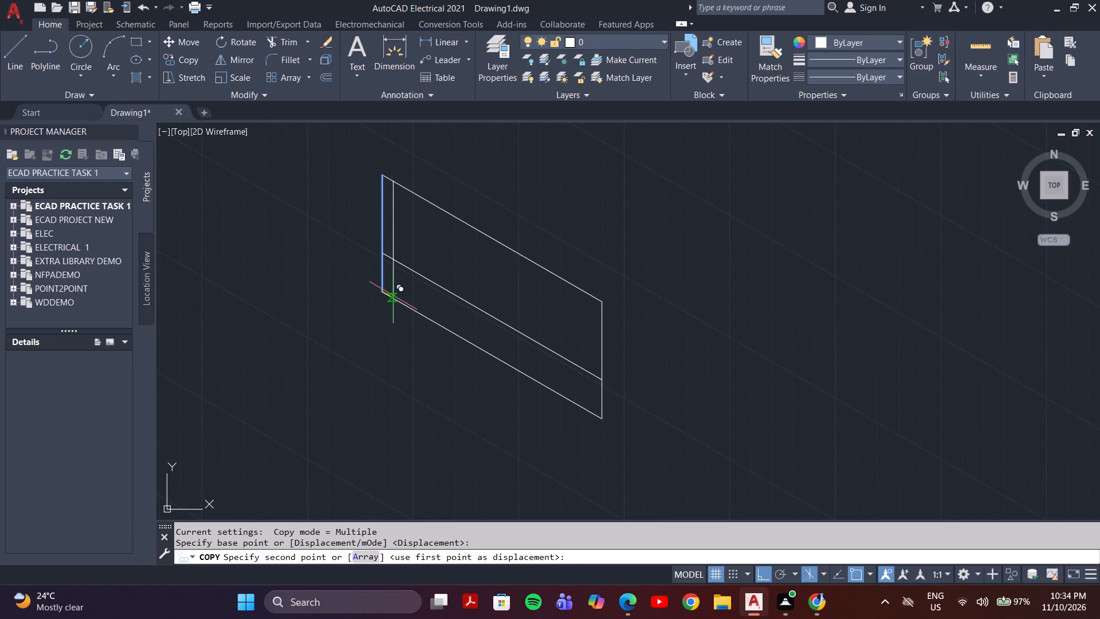
{"action": "key", "text": "4"}
{"action": "key", "text": "Return"}
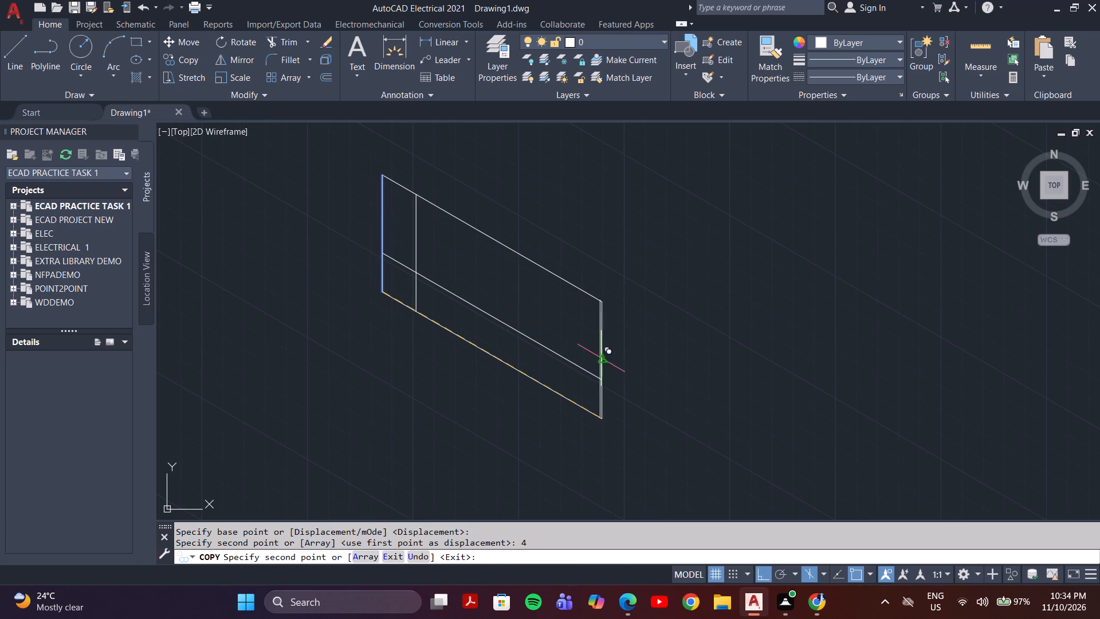
{"action": "key", "text": "Escape"}
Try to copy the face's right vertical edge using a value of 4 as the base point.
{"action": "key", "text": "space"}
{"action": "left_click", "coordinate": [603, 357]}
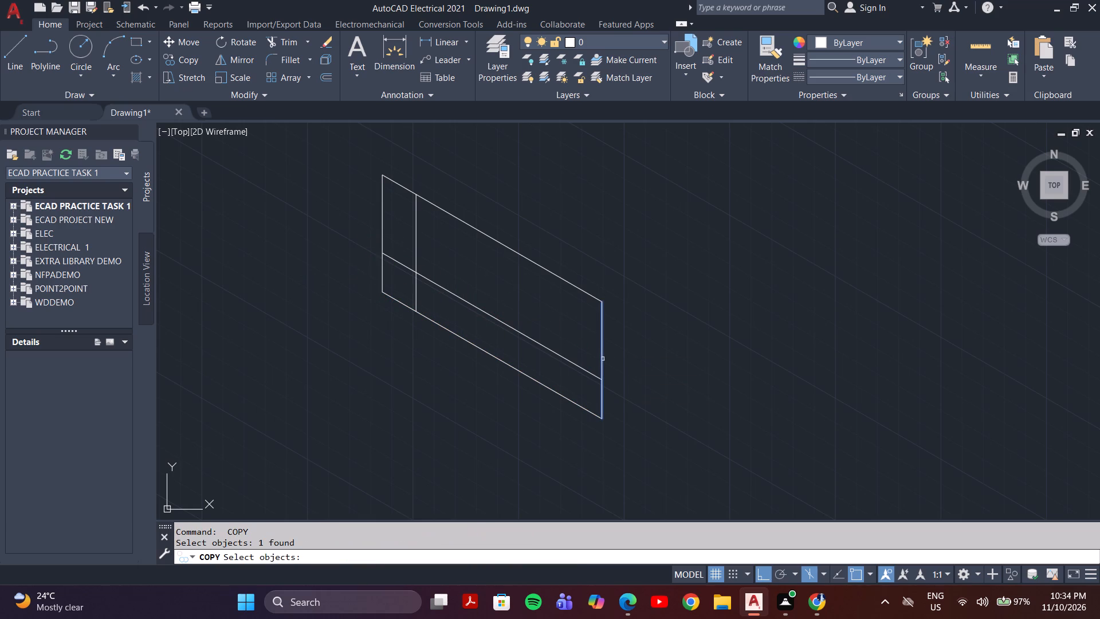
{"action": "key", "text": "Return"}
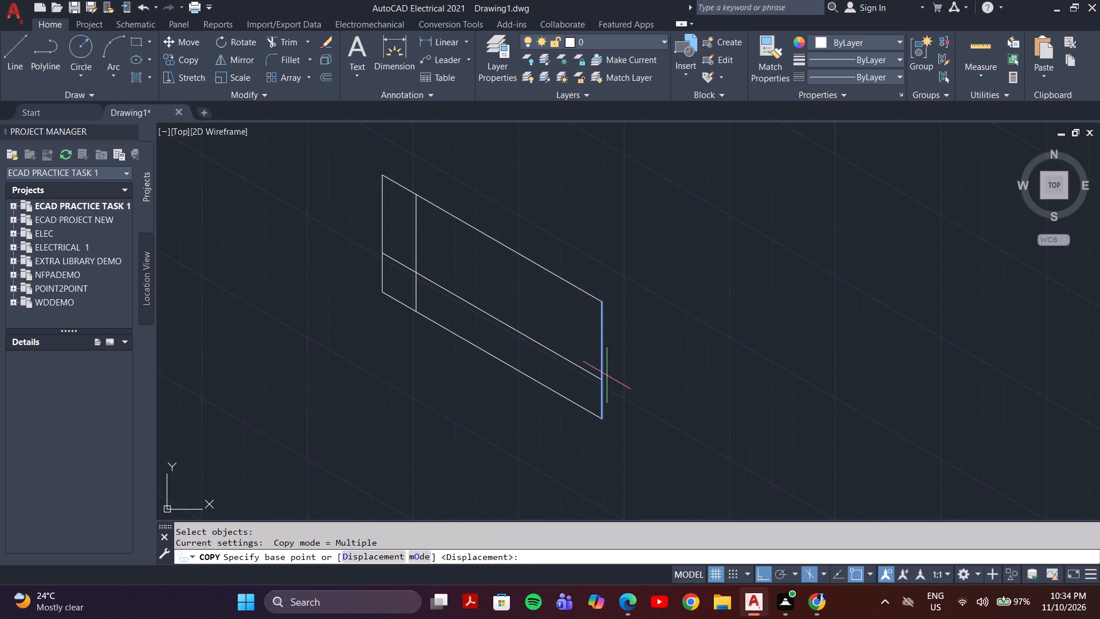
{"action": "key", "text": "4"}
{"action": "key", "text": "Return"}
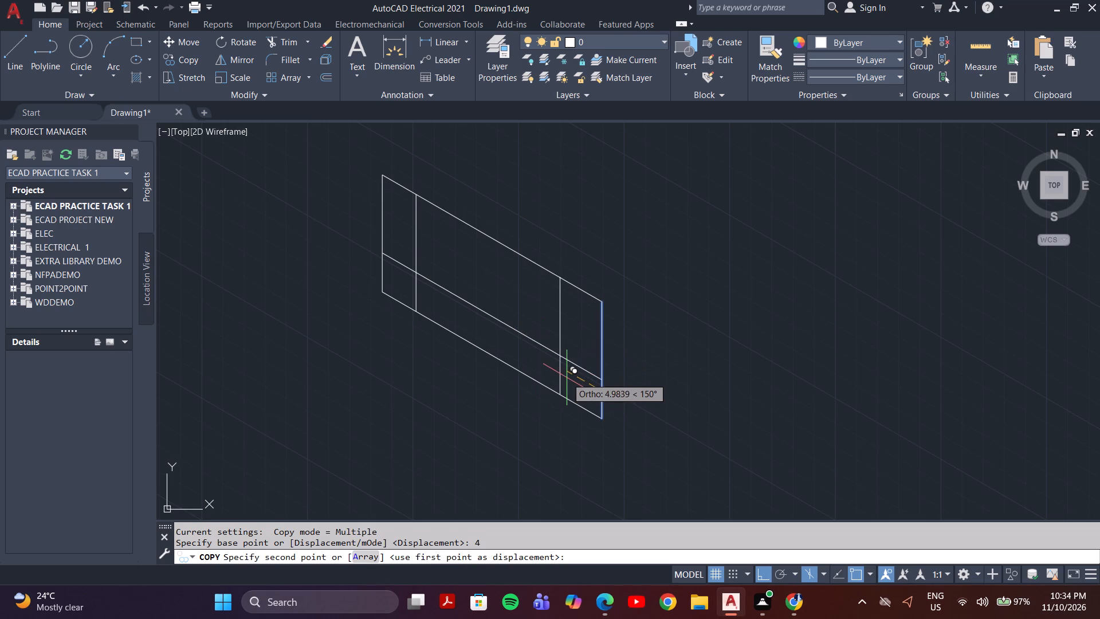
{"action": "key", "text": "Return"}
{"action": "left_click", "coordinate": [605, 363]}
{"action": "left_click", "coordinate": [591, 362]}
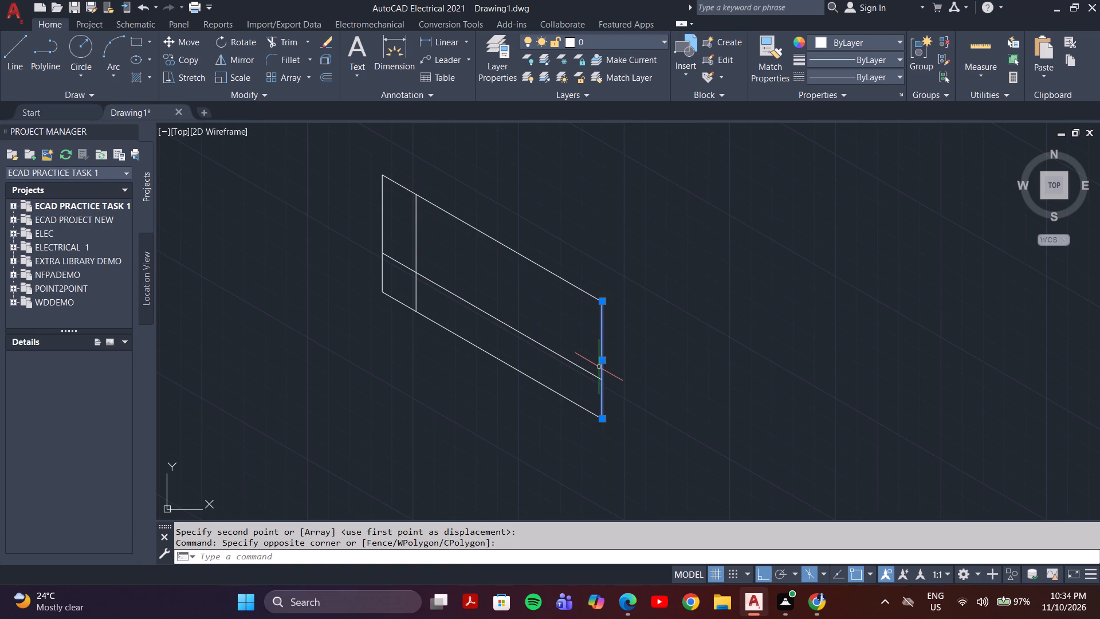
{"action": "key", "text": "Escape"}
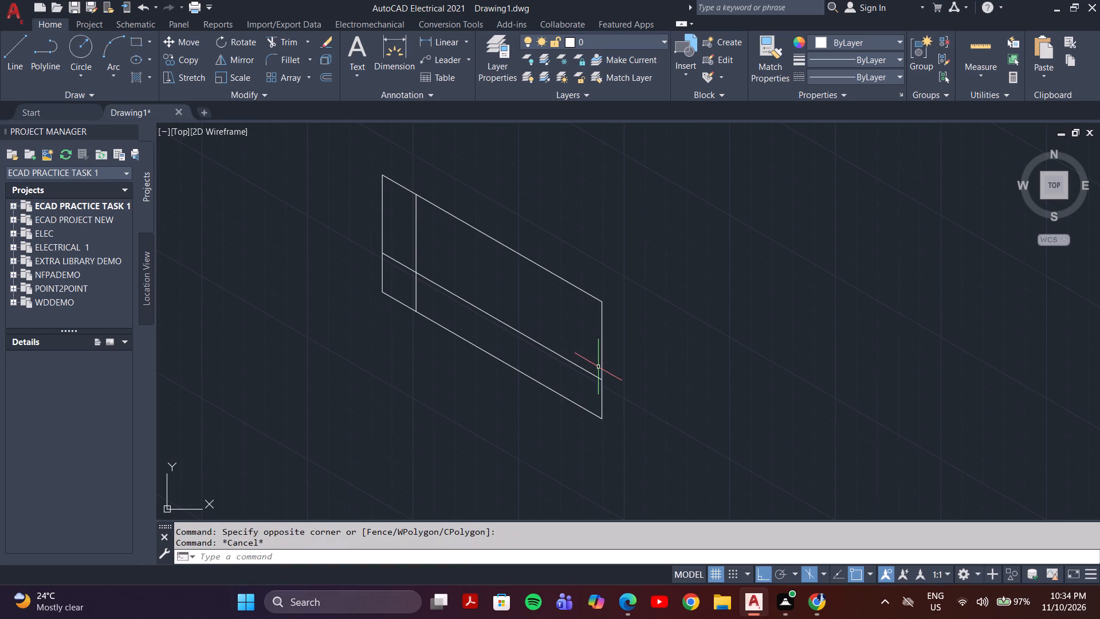
Copy the face's right vertical edge 4 units inward along the upper slanted edge, using its top endpoint as base point.
{"action": "type", "text": "co"}
{"action": "key", "text": "Return"}
{"action": "left_click", "coordinate": [602, 340]}
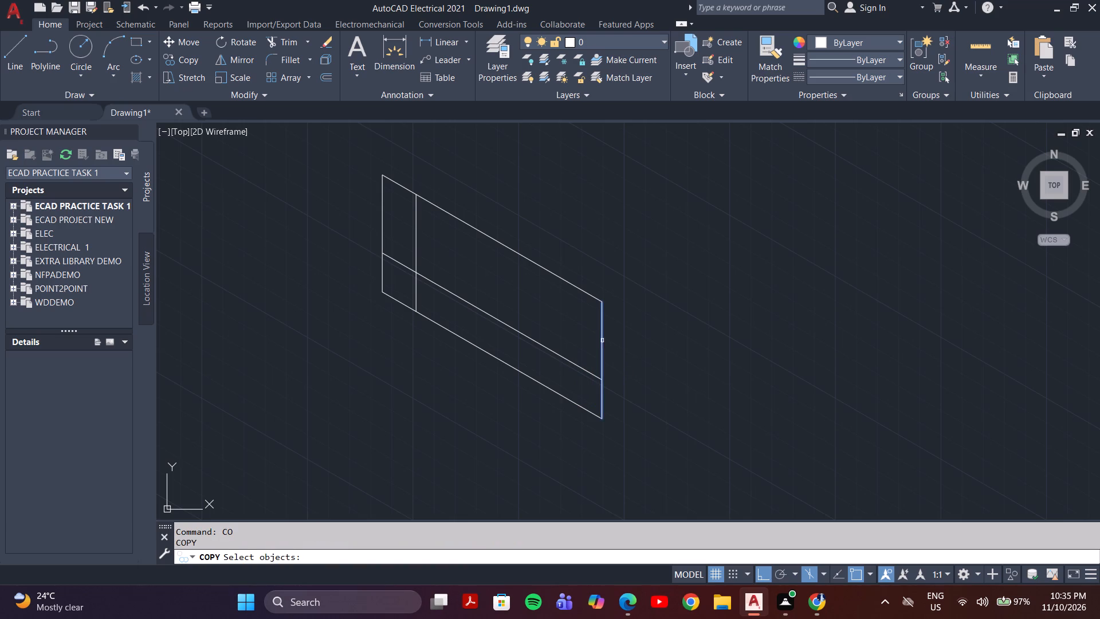
{"action": "key", "text": "Return"}
{"action": "left_click", "coordinate": [602, 301]}
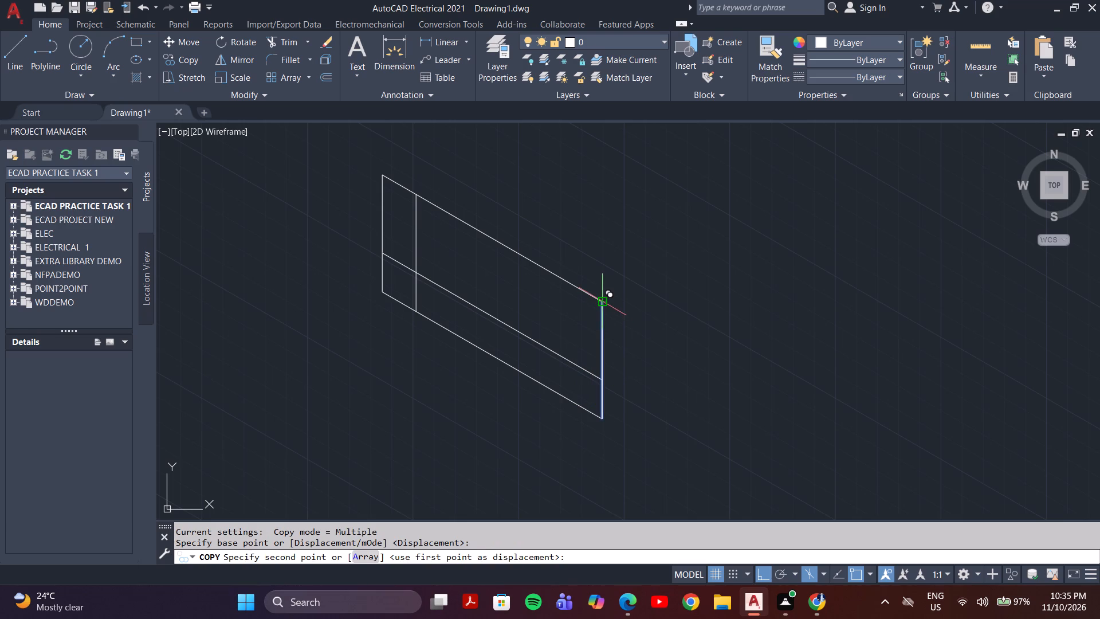
{"action": "key", "text": "4"}
{"action": "key", "text": "Return"}
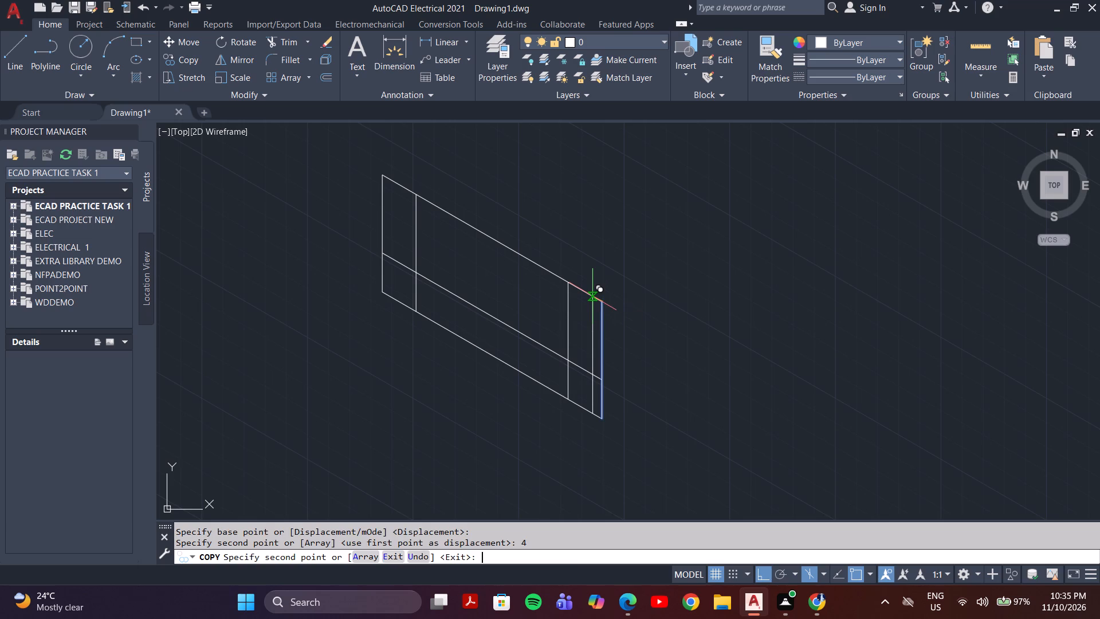
End the copying and regenerate the drawing.
{"action": "key", "text": "Escape"}
{"action": "key", "text": "r"}
{"action": "key", "text": "e"}
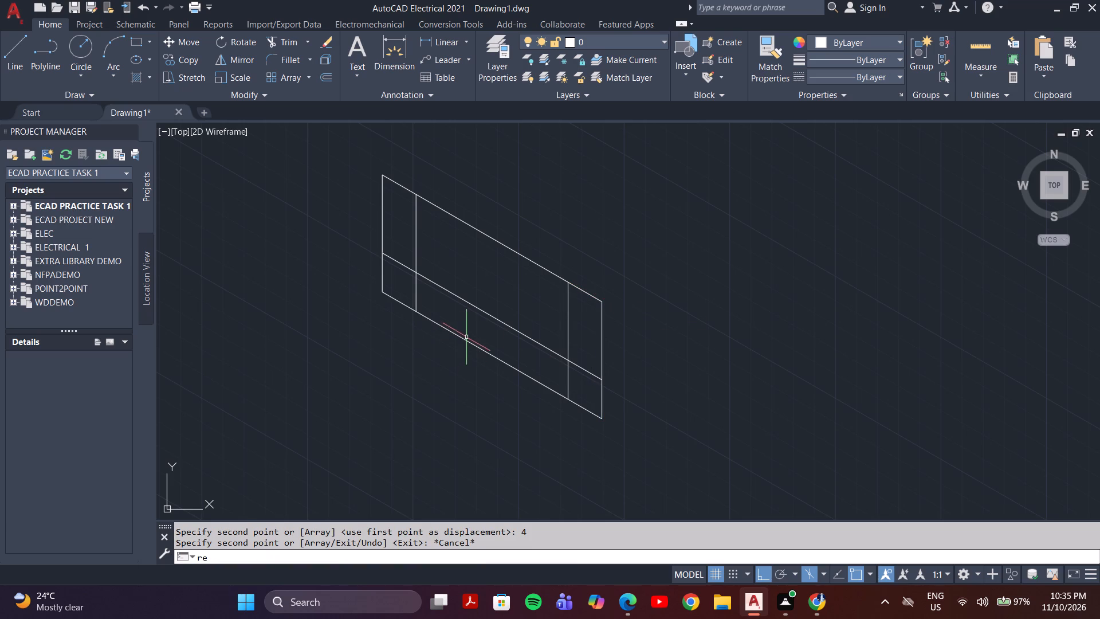
{"action": "key", "text": "Return"}
{"action": "key", "text": "Escape"}
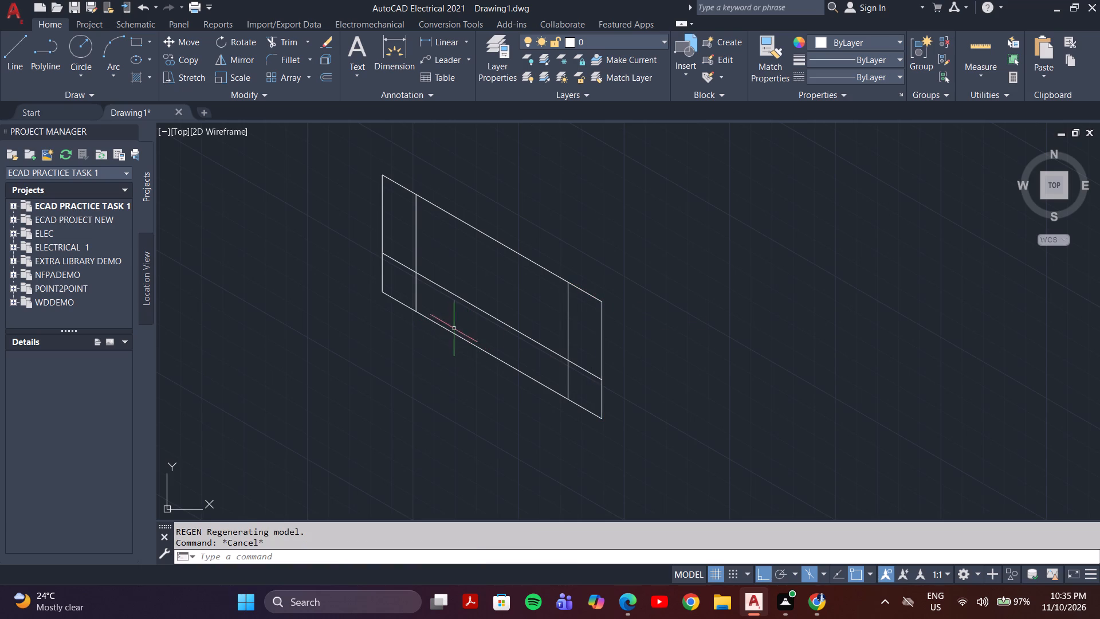
Trim the inner vertical and slanted line ends that extend past their intersection near the face's lower left corner.
{"action": "type", "text": "tr"}
{"action": "key", "text": "Return"}
{"action": "scroll", "coordinate": [398, 341], "scroll_direction": "up", "scroll_amount": 3}
{"action": "scroll", "coordinate": [386, 290], "scroll_direction": "down", "scroll_amount": 4}
{"action": "middle_click_drag", "start_coordinate": [386, 290], "coordinate": [373, 382]}
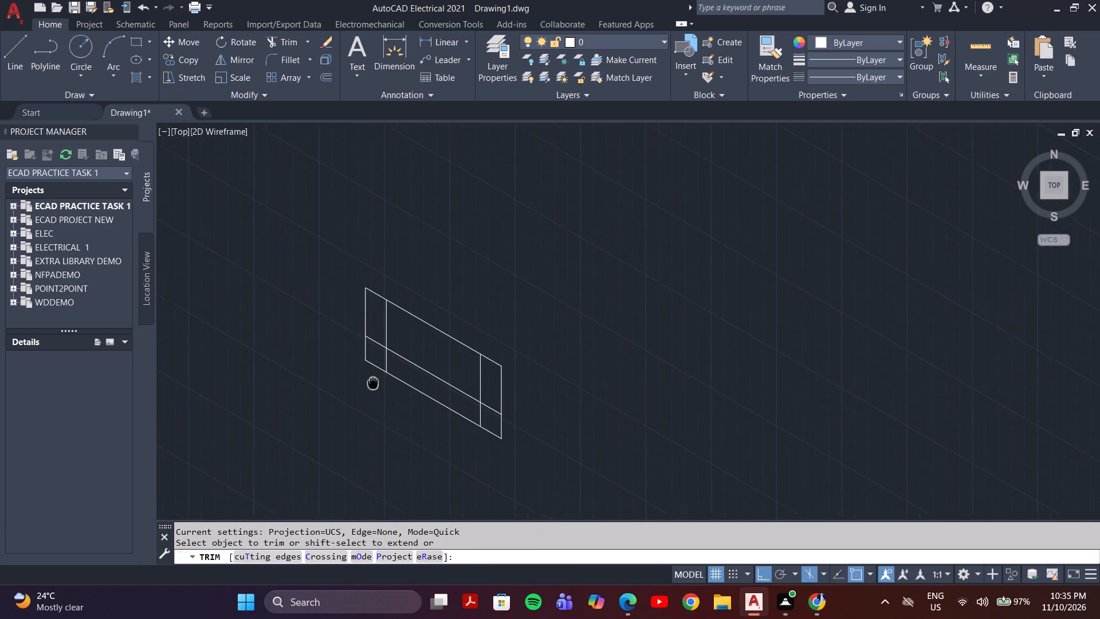
{"action": "middle_click_drag", "start_coordinate": [373, 382], "coordinate": [373, 375]}
{"action": "scroll", "coordinate": [381, 347], "scroll_direction": "up", "scroll_amount": 2}
{"action": "left_click_drag", "start_coordinate": [381, 296], "coordinate": [439, 391]}
Trim the inner slanted and vertical line ends that extend past their intersection near the face's lower right corner.
{"action": "middle_click_drag", "start_coordinate": [549, 421], "coordinate": [398, 332]}
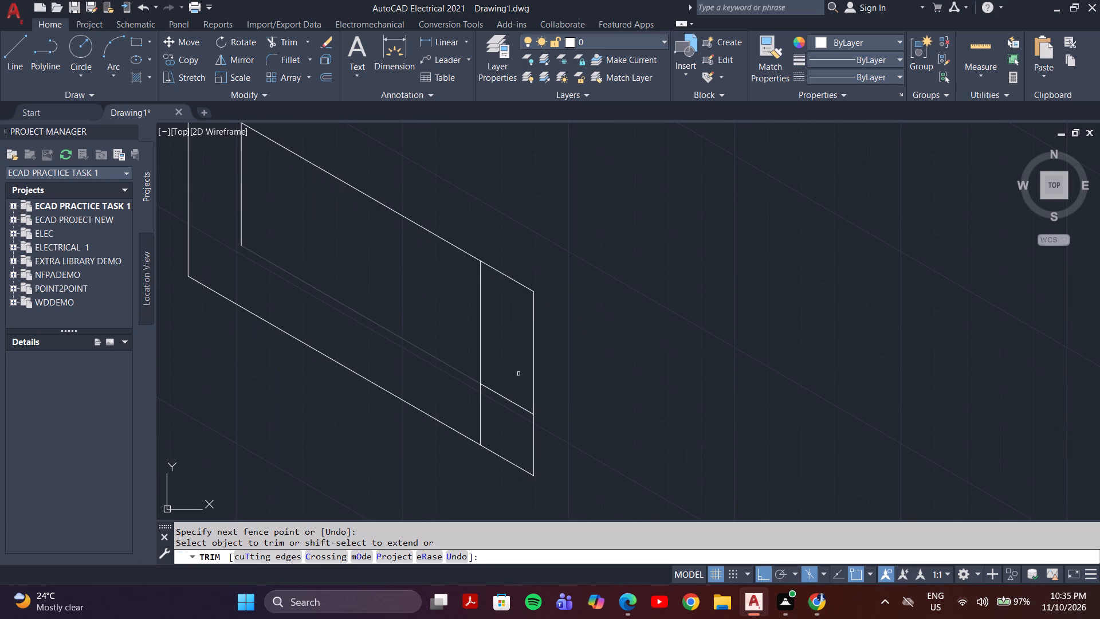
{"action": "key", "text": "Escape"}
{"action": "left_click_drag", "start_coordinate": [518, 374], "coordinate": [507, 394]}
{"action": "key", "text": "Escape"}
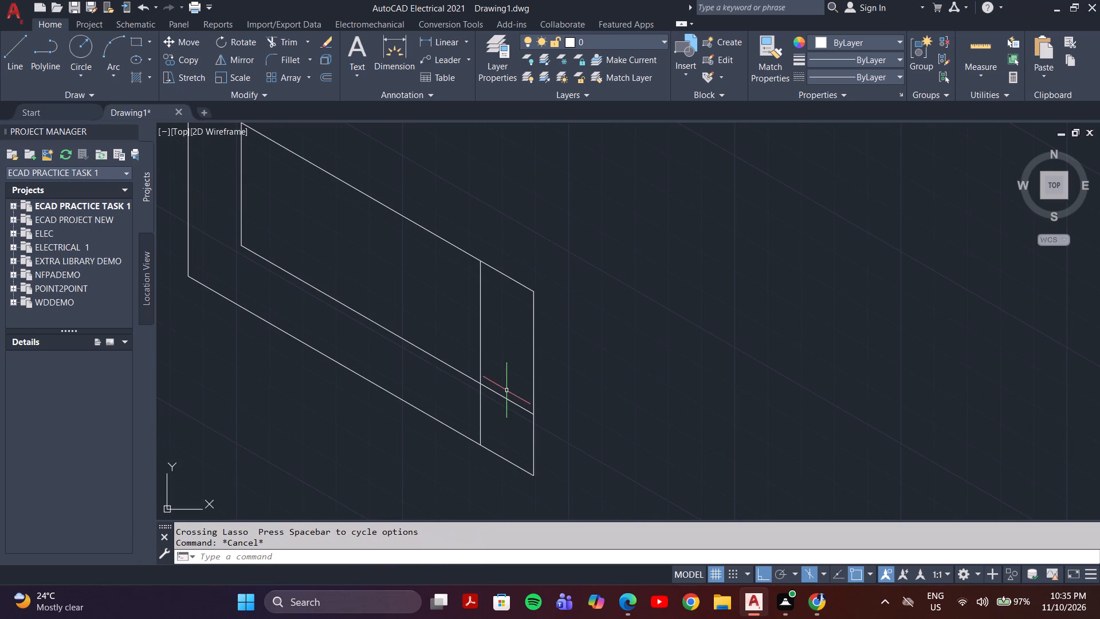
{"action": "key", "text": "space"}
{"action": "left_click_drag", "start_coordinate": [507, 381], "coordinate": [446, 405]}
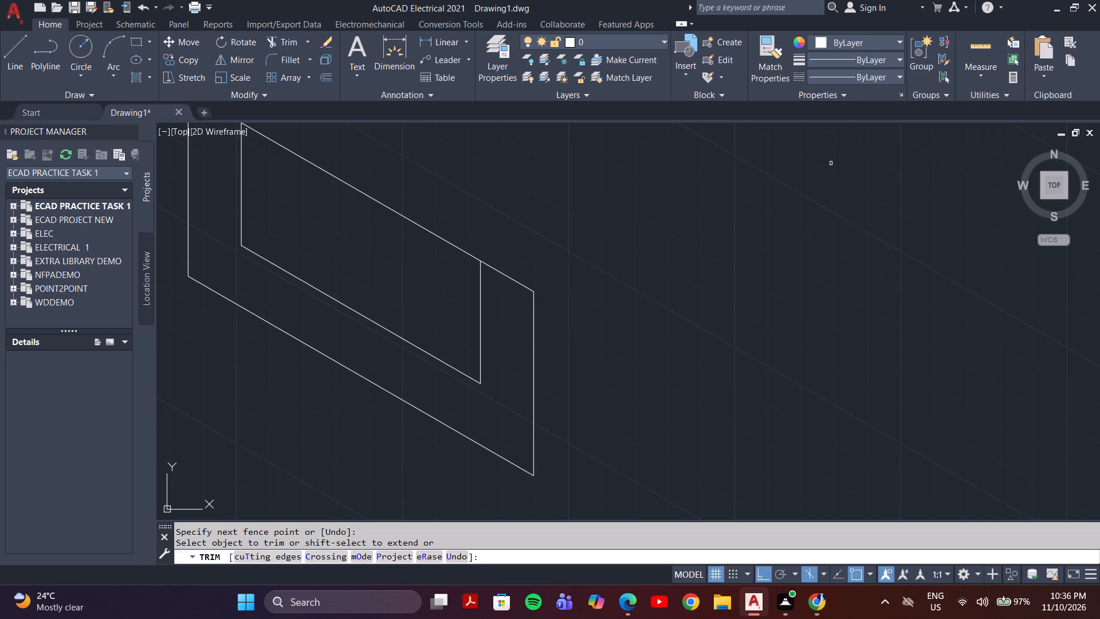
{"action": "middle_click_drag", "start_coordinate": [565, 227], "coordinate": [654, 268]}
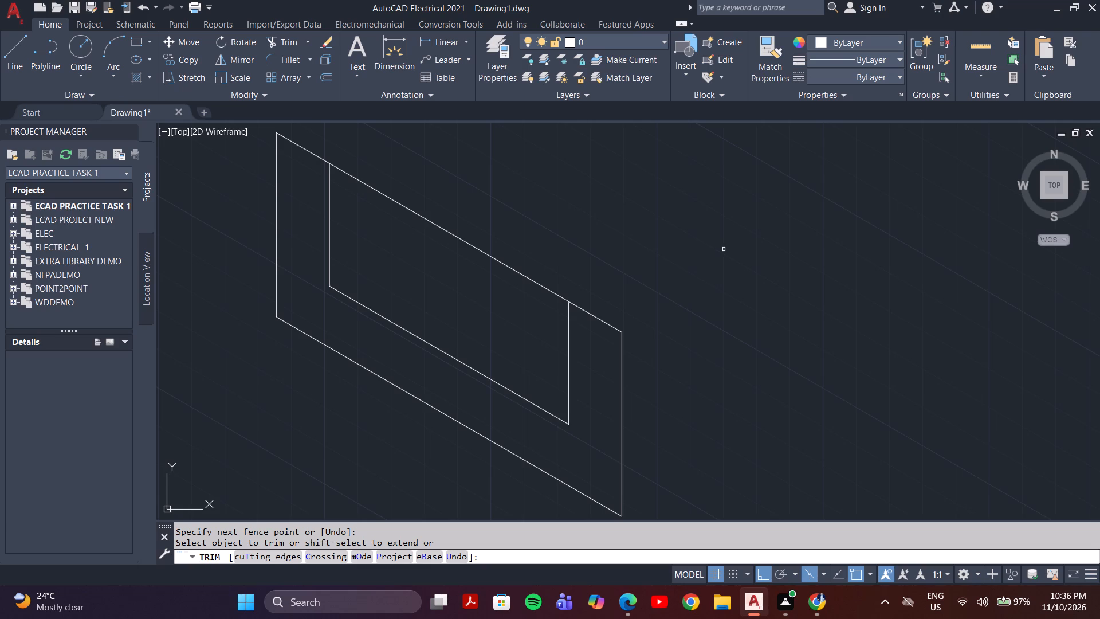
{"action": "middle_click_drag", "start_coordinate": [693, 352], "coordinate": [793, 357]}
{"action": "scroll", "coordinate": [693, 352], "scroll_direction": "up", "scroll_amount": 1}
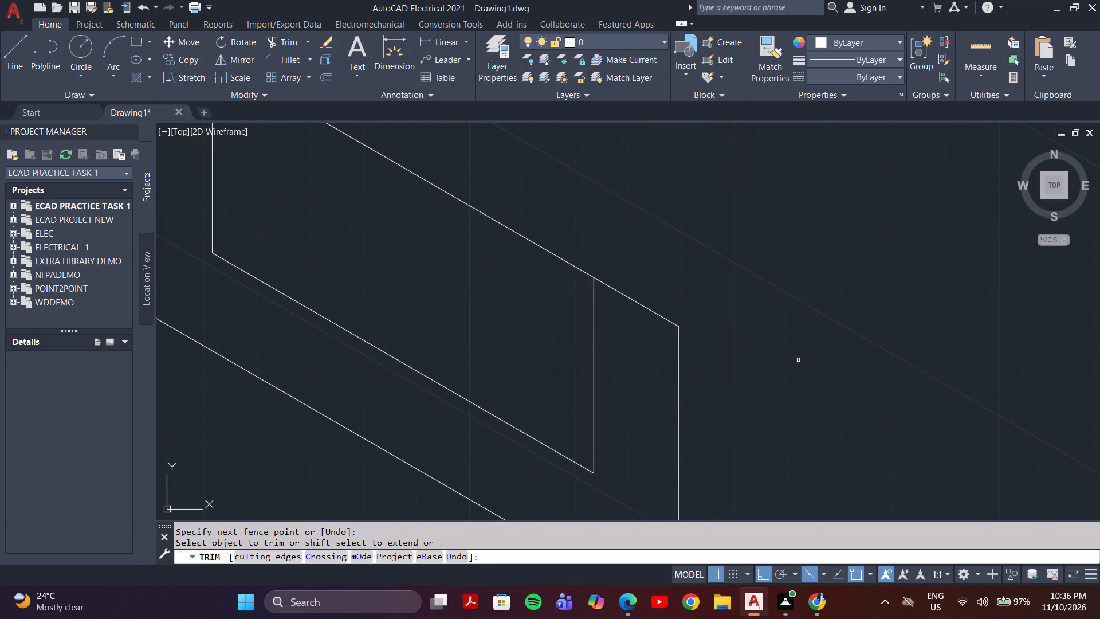
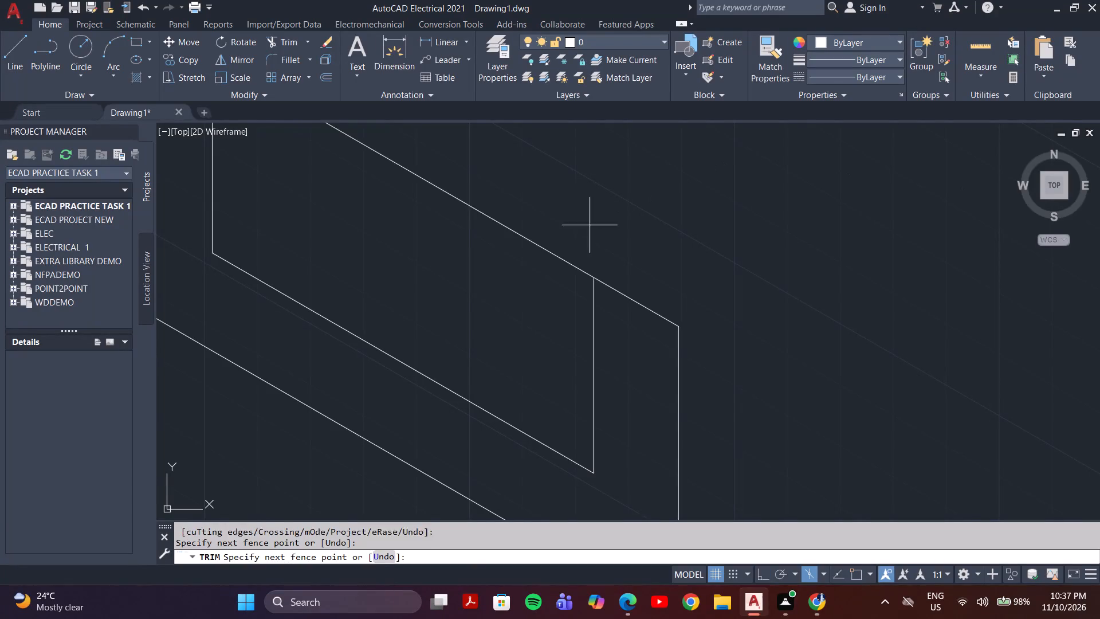
Trim the upper slanted edge between the two inner vertical lines to open the top of the U-shaped profile.
{"action": "left_click", "coordinate": [470, 301]}
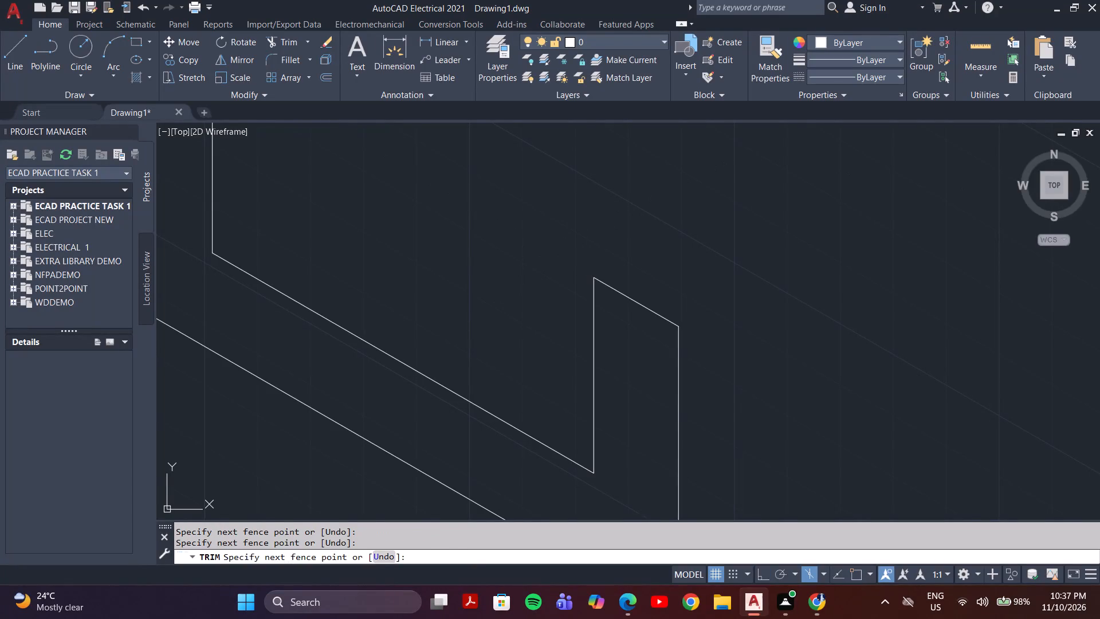
{"action": "middle_click_drag", "start_coordinate": [472, 299], "coordinate": [412, 385]}
{"action": "key", "text": "Escape"}
{"action": "middle_click_drag", "start_coordinate": [477, 330], "coordinate": [671, 308]}
{"action": "scroll", "coordinate": [672, 307], "scroll_direction": "down", "scroll_amount": 2}
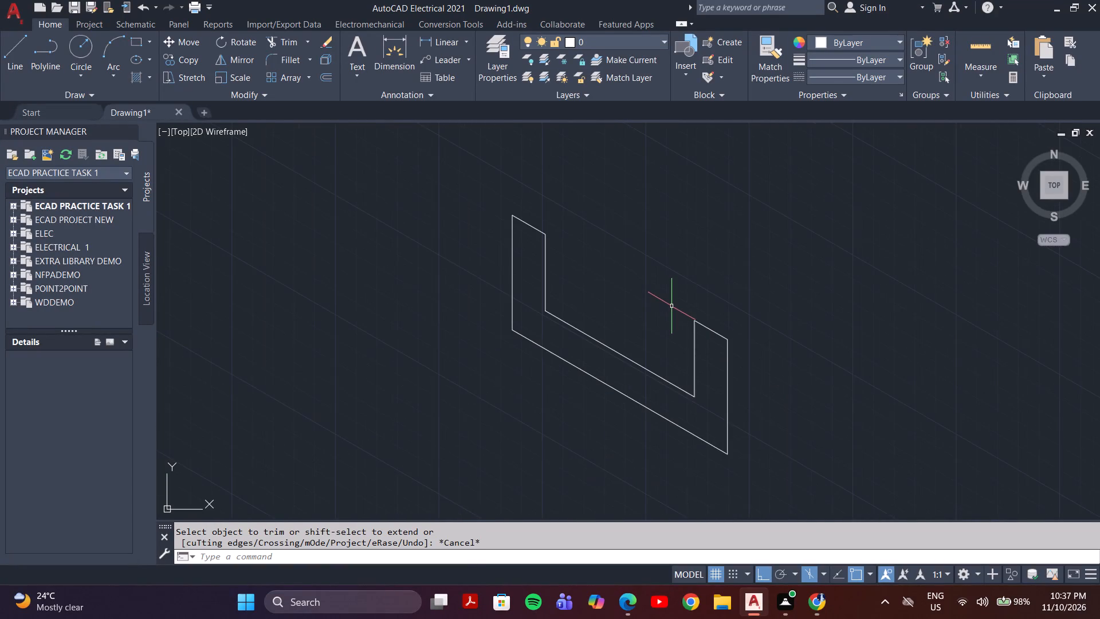
{"action": "middle_click_drag", "start_coordinate": [653, 312], "coordinate": [607, 320]}
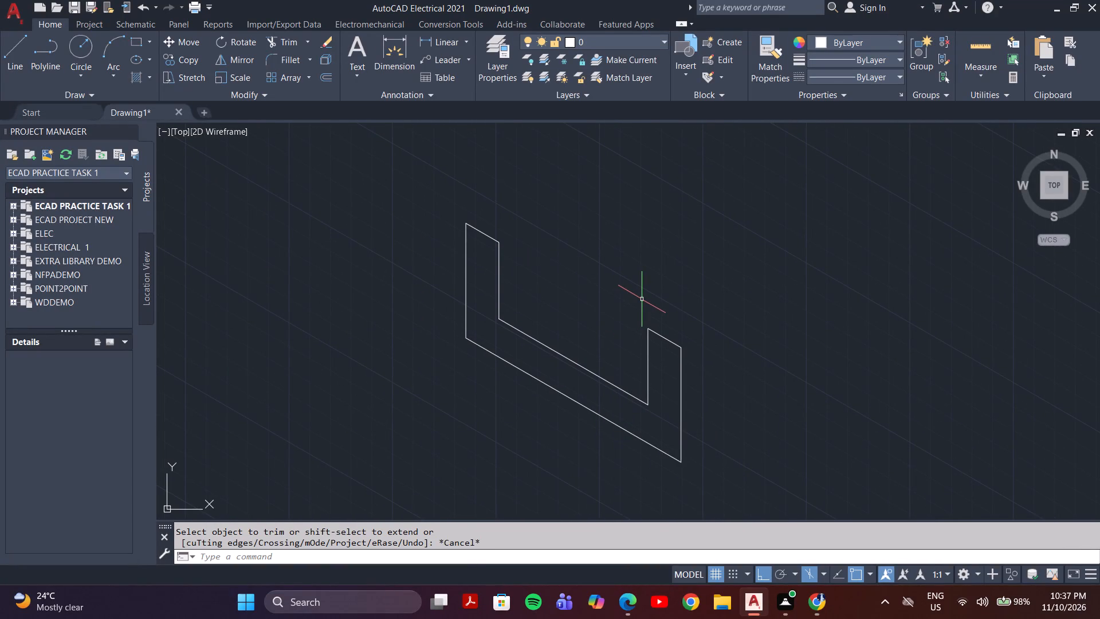
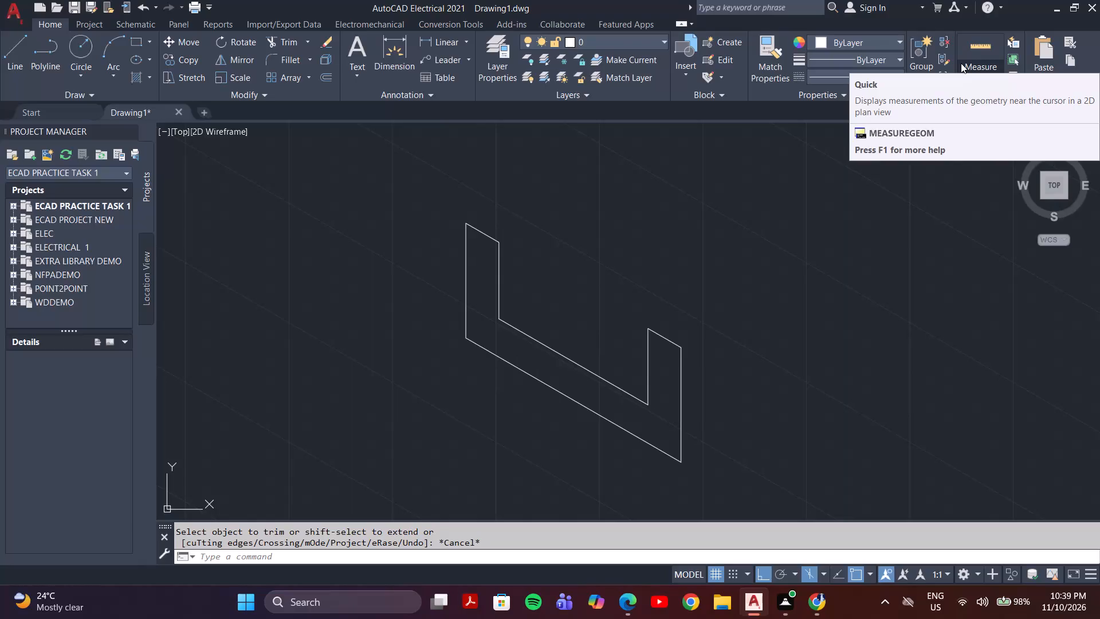
On the Top isoplane, draw the right arm's top face from its inner top corner, 25 units deep and 4 units wide.
{"action": "key", "text": "Escape"}
{"action": "middle_click_drag", "start_coordinate": [690, 256], "coordinate": [690, 257]}
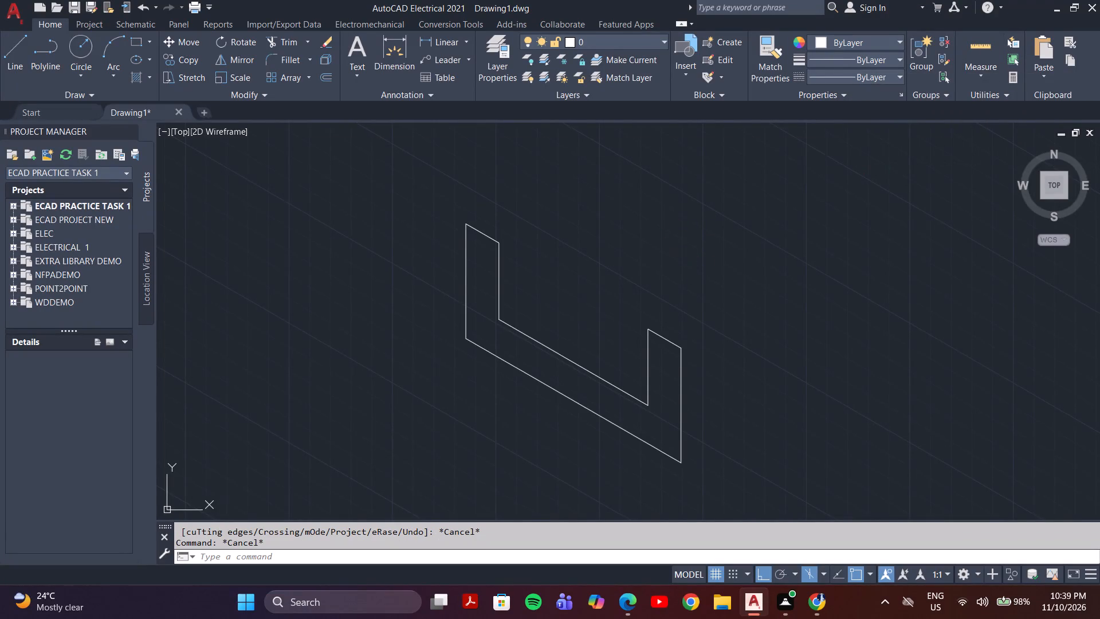
{"action": "middle_click_drag", "start_coordinate": [690, 257], "coordinate": [648, 311]}
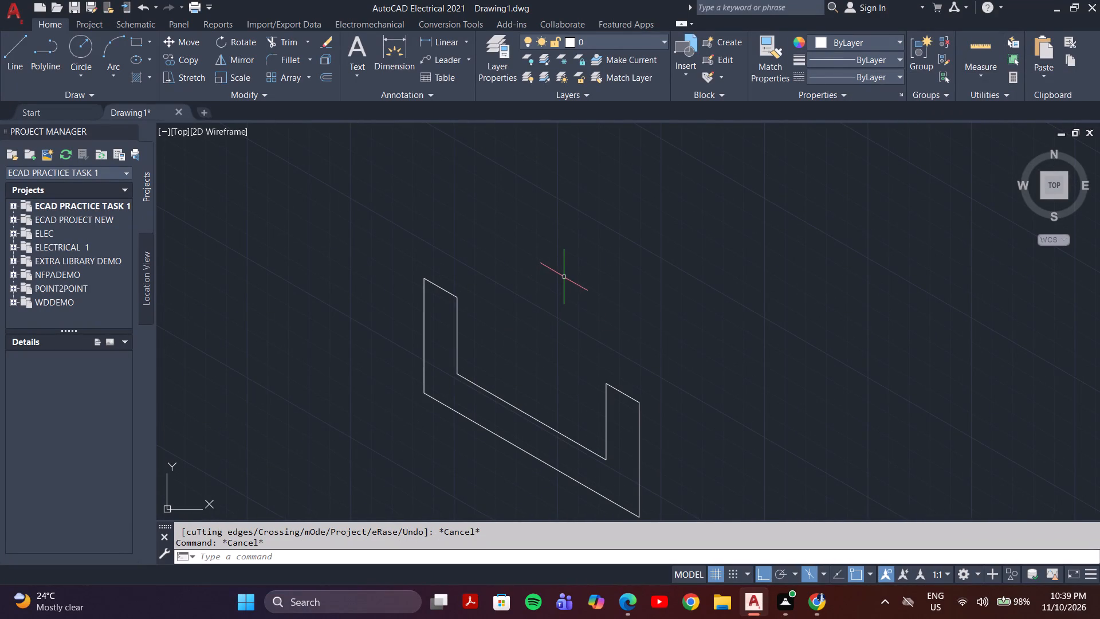
{"action": "key", "text": "l"}
{"action": "key", "text": "Return"}
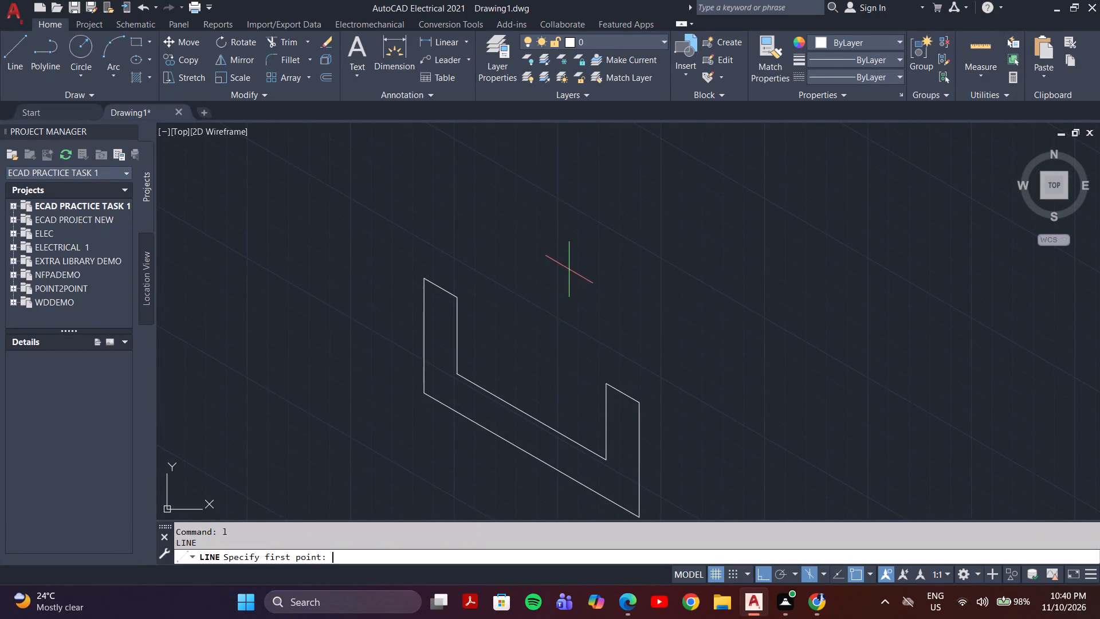
{"action": "left_click", "coordinate": [603, 381]}
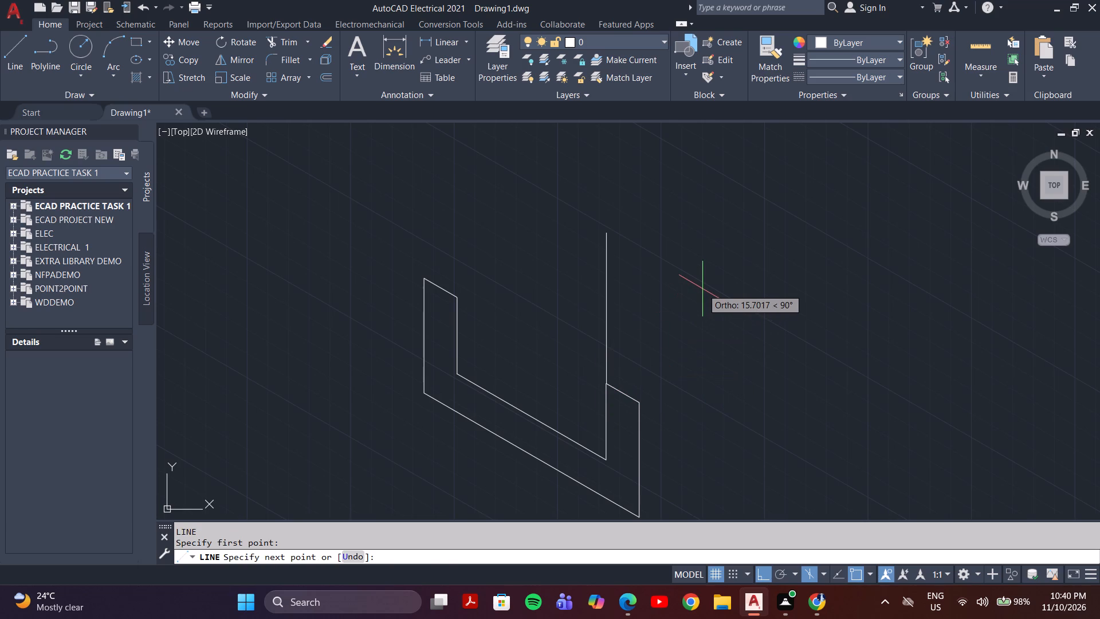
{"action": "key", "text": "F5"}
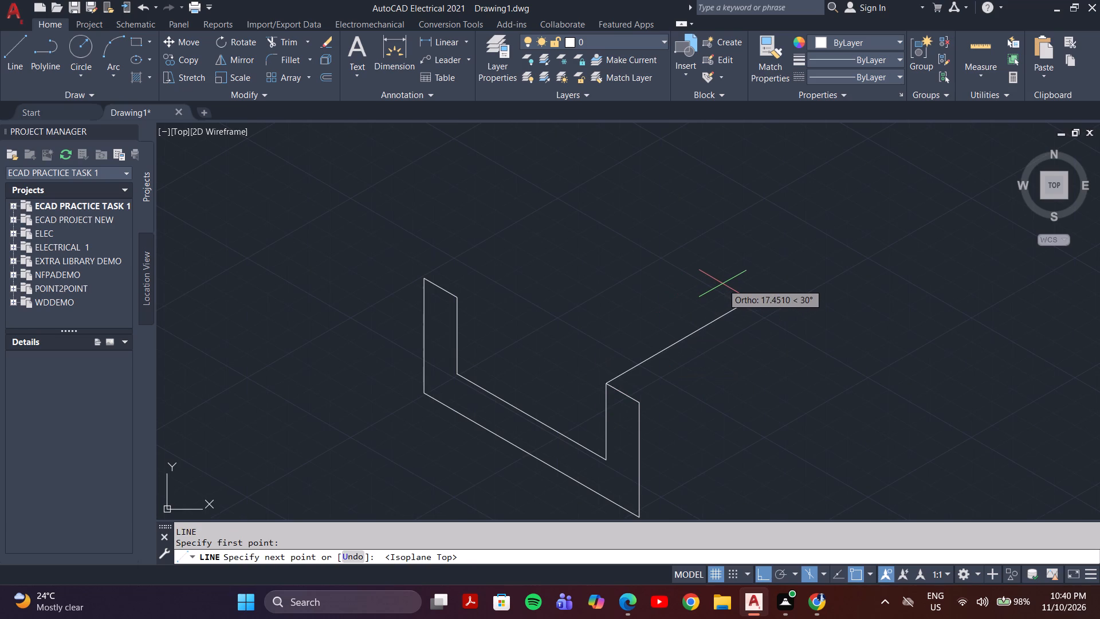
{"action": "type", "text": "25"}
{"action": "key", "text": "Return"}
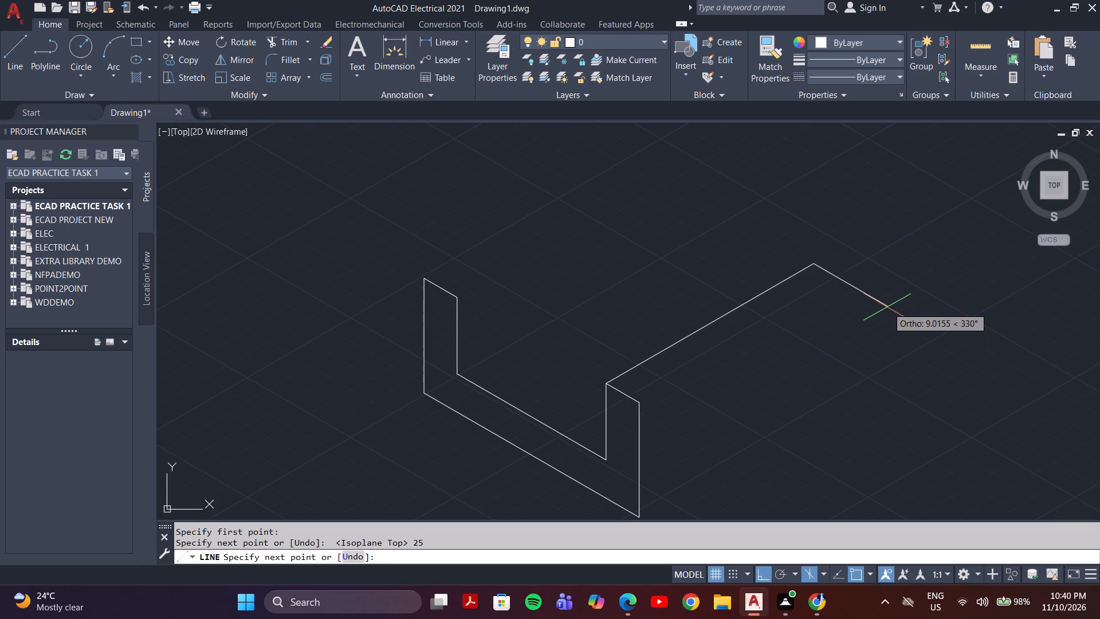
{"action": "key", "text": "4"}
{"action": "key", "text": "Return"}
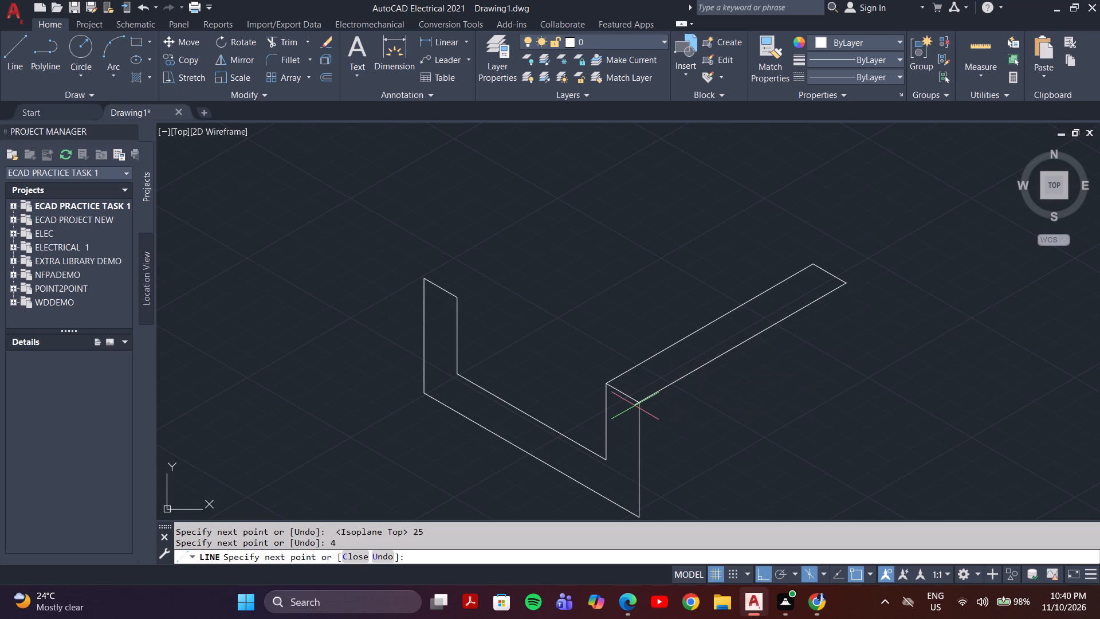
{"action": "left_click", "coordinate": [637, 405]}
{"action": "key", "text": "Escape"}
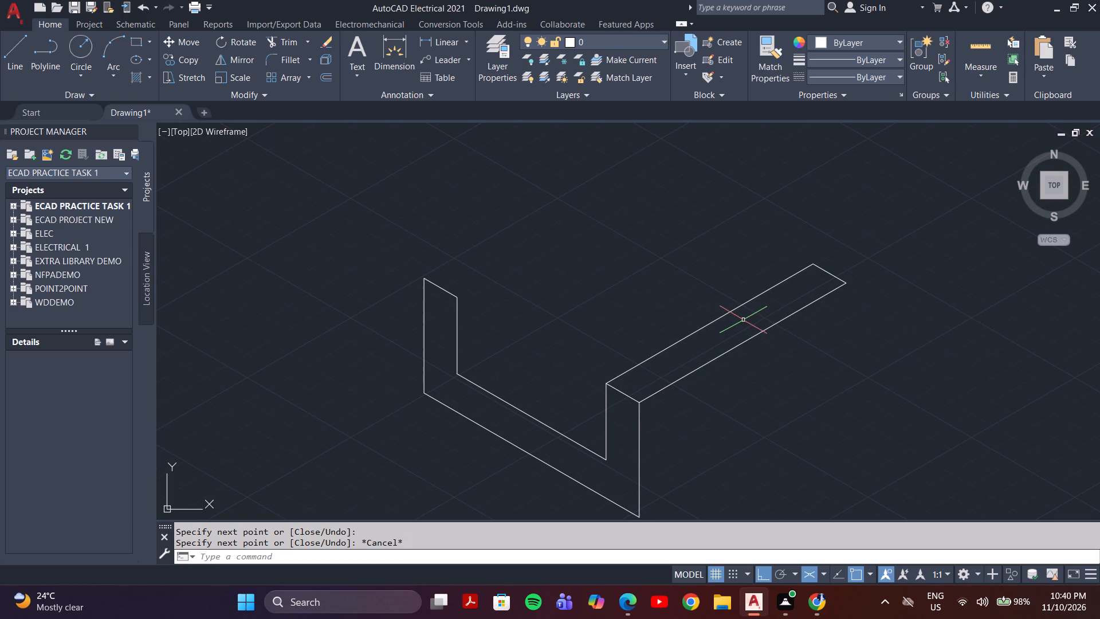
Draw a receding bottom line about 40 units long at 30° from the profile's lower front corner.
{"action": "scroll", "coordinate": [651, 463], "scroll_direction": "down", "scroll_amount": 2}
{"action": "middle_click_drag", "start_coordinate": [657, 454], "coordinate": [607, 448]}
{"action": "key", "text": "l"}
{"action": "key", "text": "Return"}
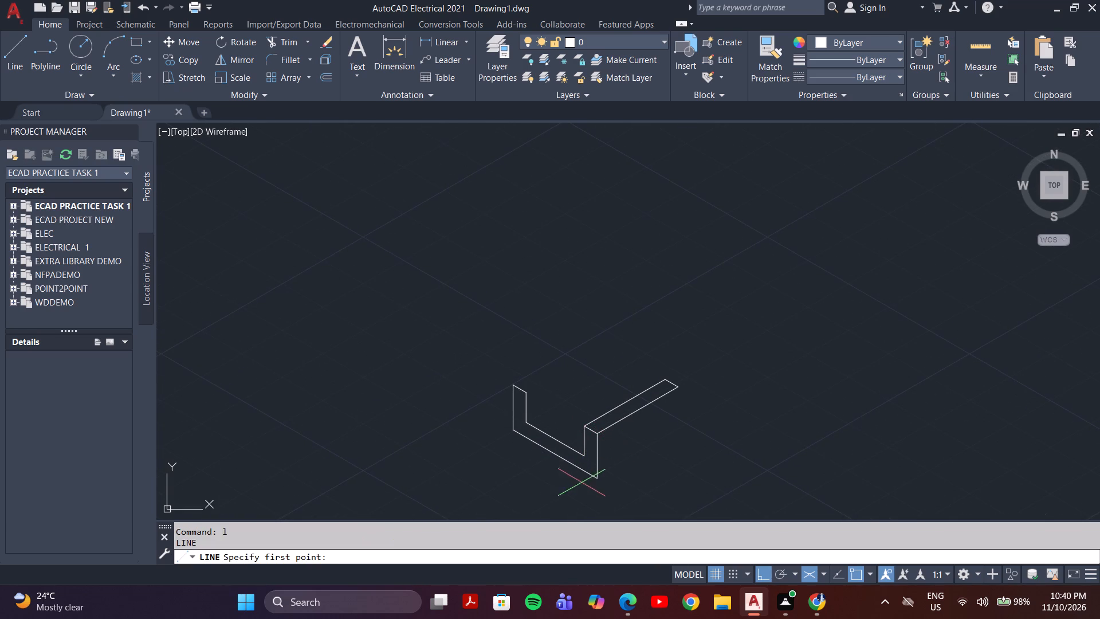
{"action": "left_click_drag", "start_coordinate": [596, 479], "coordinate": [605, 479]}
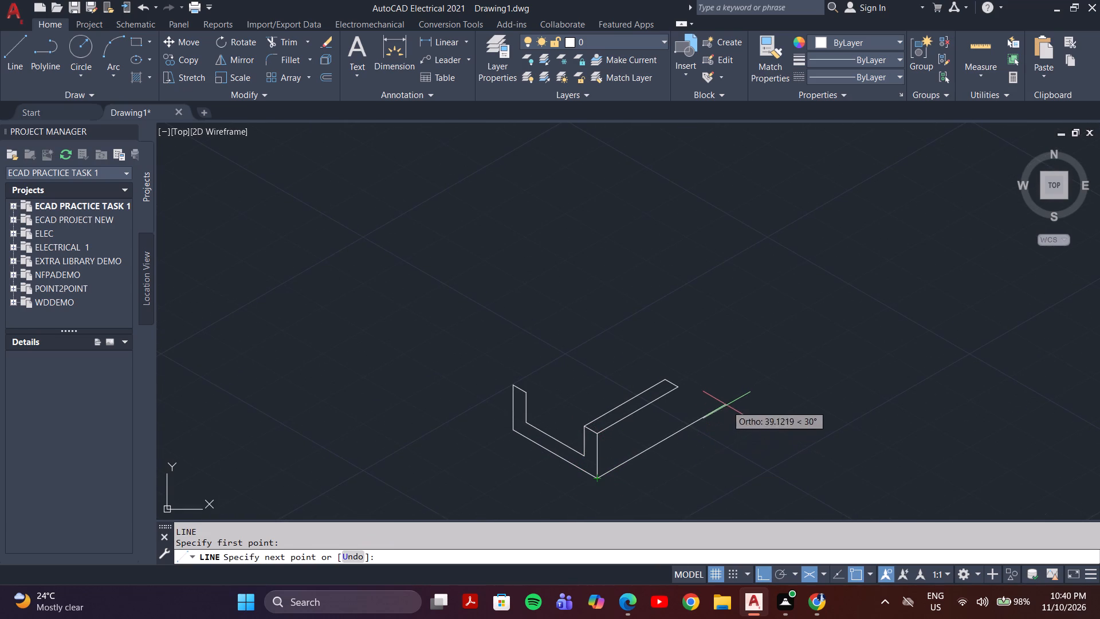
{"action": "left_click", "coordinate": [729, 402]}
{"action": "key", "text": "Escape"}
On the Right isoplane, draw a vertical line down from the top face's rear outer corner, past the receding bottom line.
{"action": "key", "text": "space"}
{"action": "left_click", "coordinate": [677, 386]}
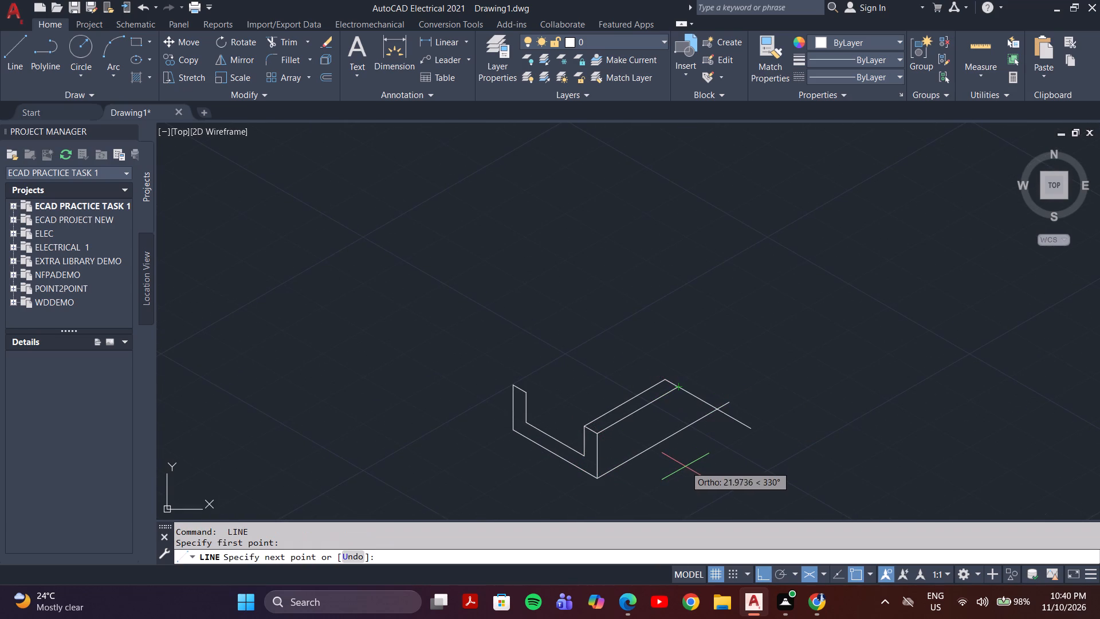
{"action": "key", "text": "F5"}
{"action": "left_click", "coordinate": [685, 467]}
{"action": "key", "text": "Escape"}
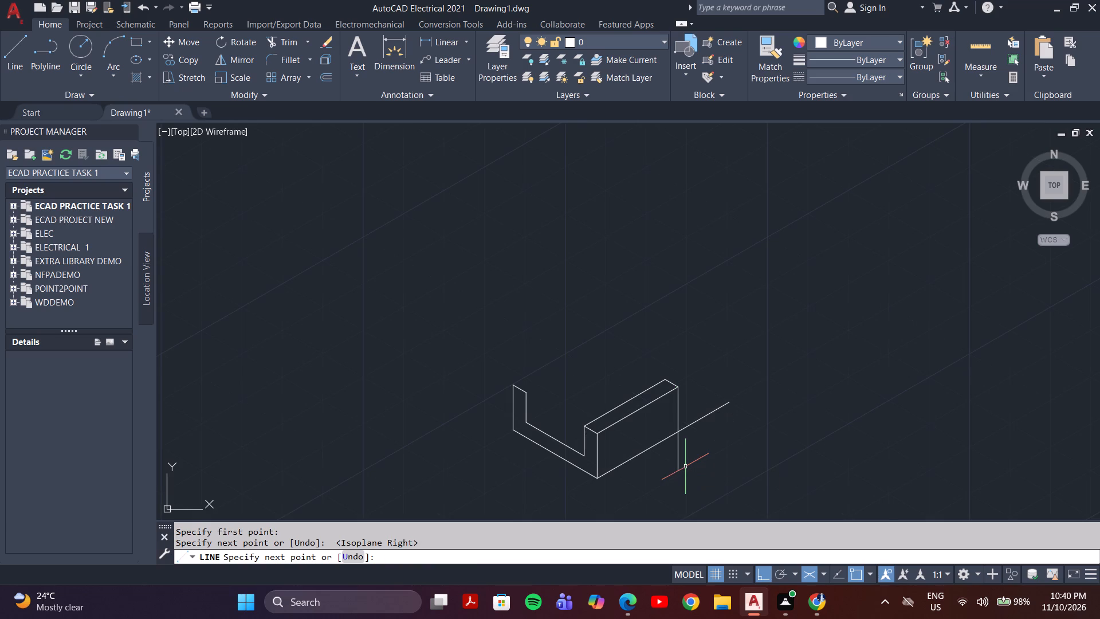
Trim the overhanging ends of the vertical and bottom lines at the right face's rear lower corner.
{"action": "type", "text": "tr"}
{"action": "key", "text": "Return"}
{"action": "left_click_drag", "start_coordinate": [698, 406], "coordinate": [670, 464]}
{"action": "key", "text": "Escape"}
{"action": "scroll", "coordinate": [616, 428], "scroll_direction": "up", "scroll_amount": 2}
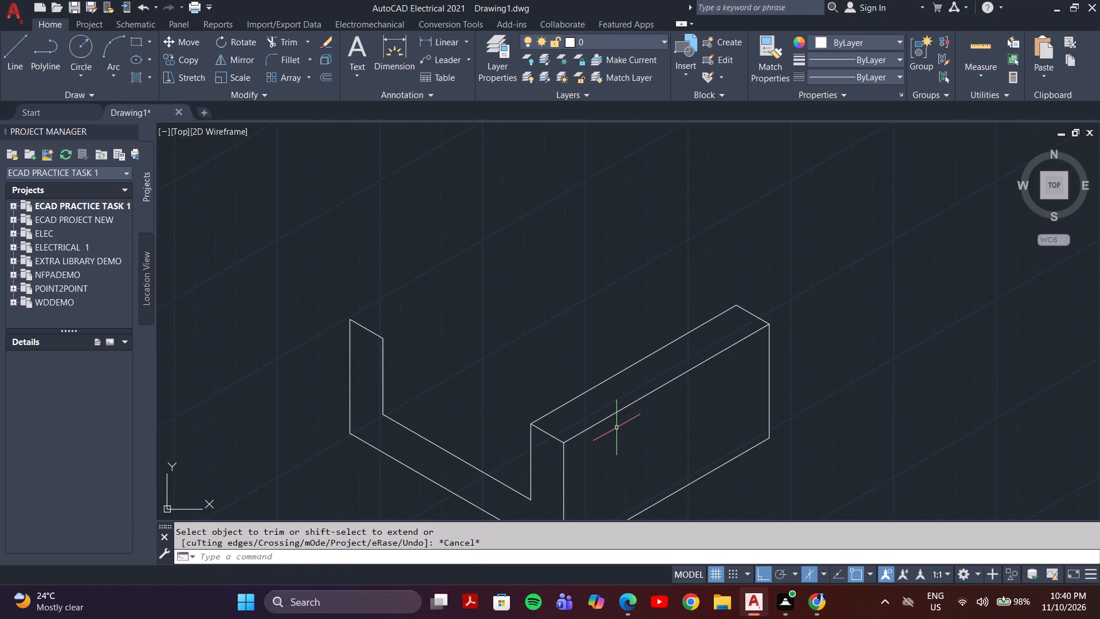
{"action": "scroll", "coordinate": [616, 427], "scroll_direction": "down", "scroll_amount": 1}
{"action": "left_click", "coordinate": [607, 422]}
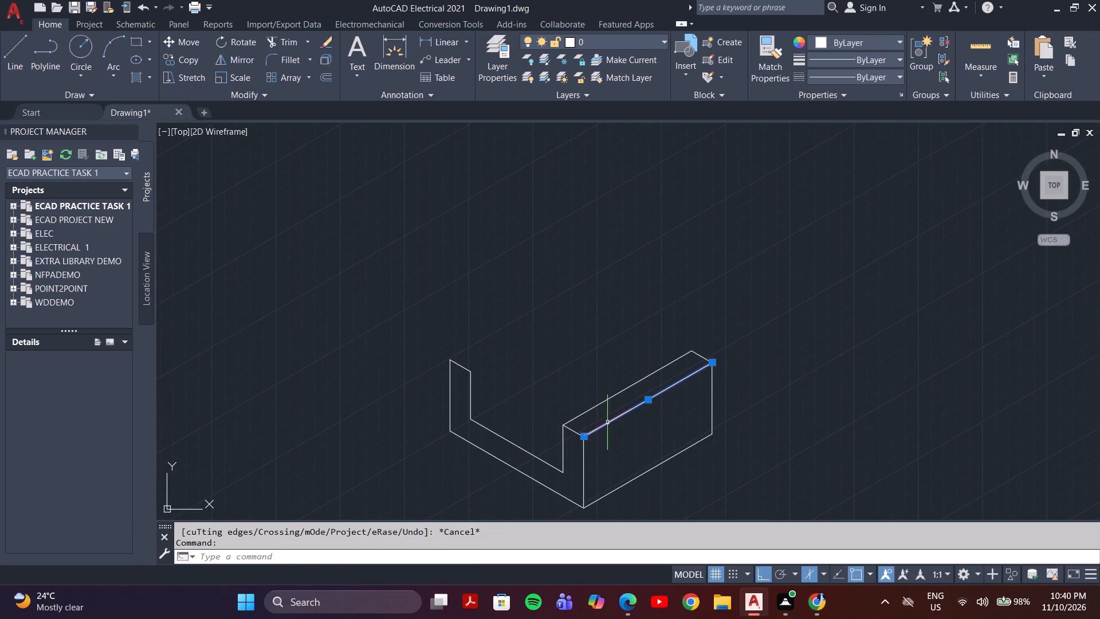
{"action": "key", "text": "Escape"}
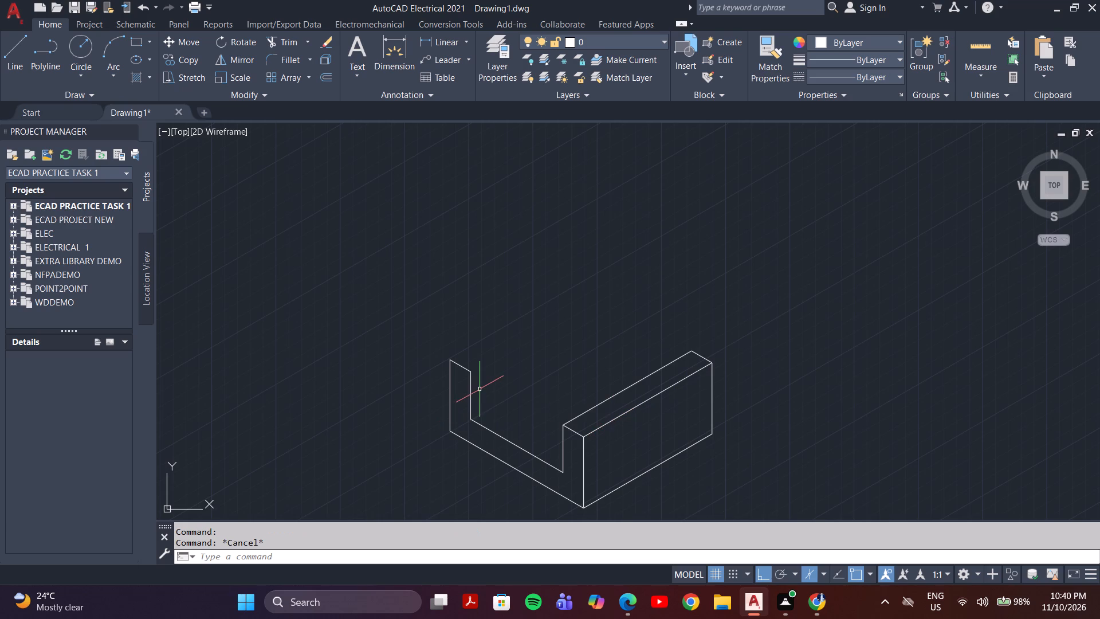
Draw a receding line about 25 units long at 30° from the left arm's inner top corner.
{"action": "key", "text": "l"}
{"action": "key", "text": "Return"}
{"action": "left_click_drag", "start_coordinate": [470, 373], "coordinate": [475, 368]}
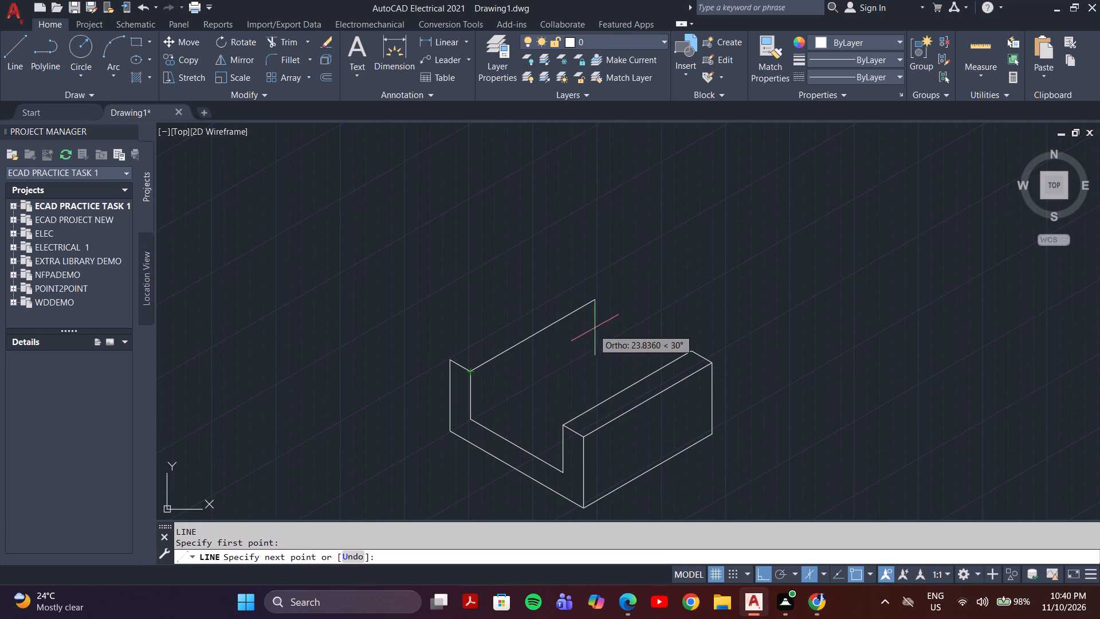
{"action": "left_click", "coordinate": [600, 324]}
{"action": "key", "text": "space"}
Draw a receding line about 39 units long at 30° from the left inner bottom corner of the U-shaped profile.
{"action": "key", "text": "space"}
{"action": "left_click", "coordinate": [472, 422]}
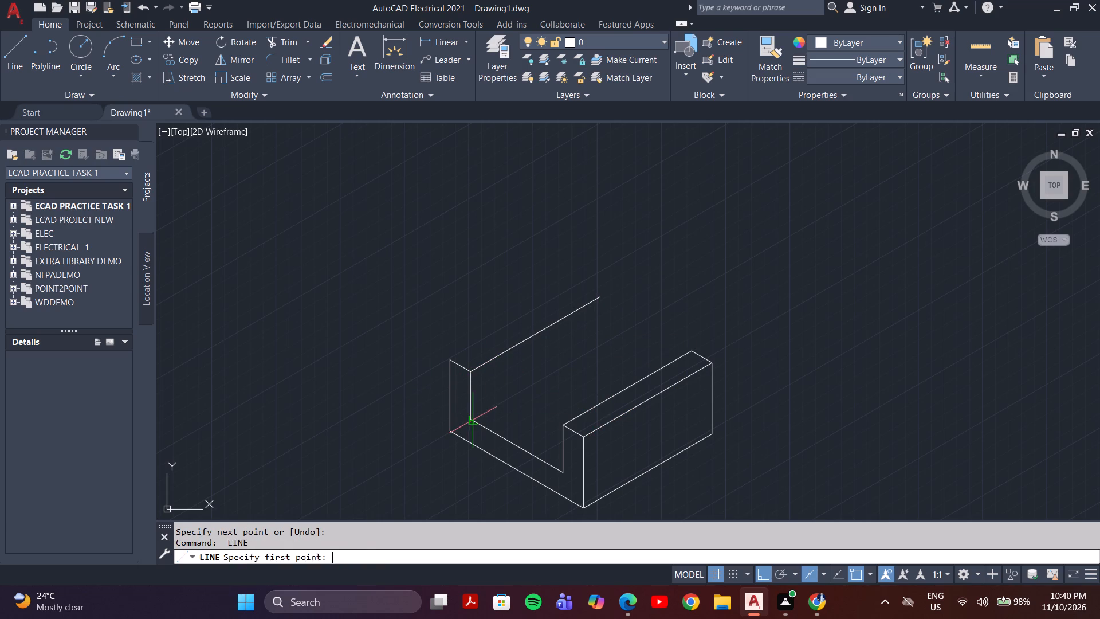
{"action": "key", "text": "Escape"}
{"action": "scroll", "coordinate": [469, 421], "scroll_direction": "up", "scroll_amount": 4}
{"action": "key", "text": "space"}
{"action": "left_click_drag", "start_coordinate": [465, 416], "coordinate": [502, 399]}
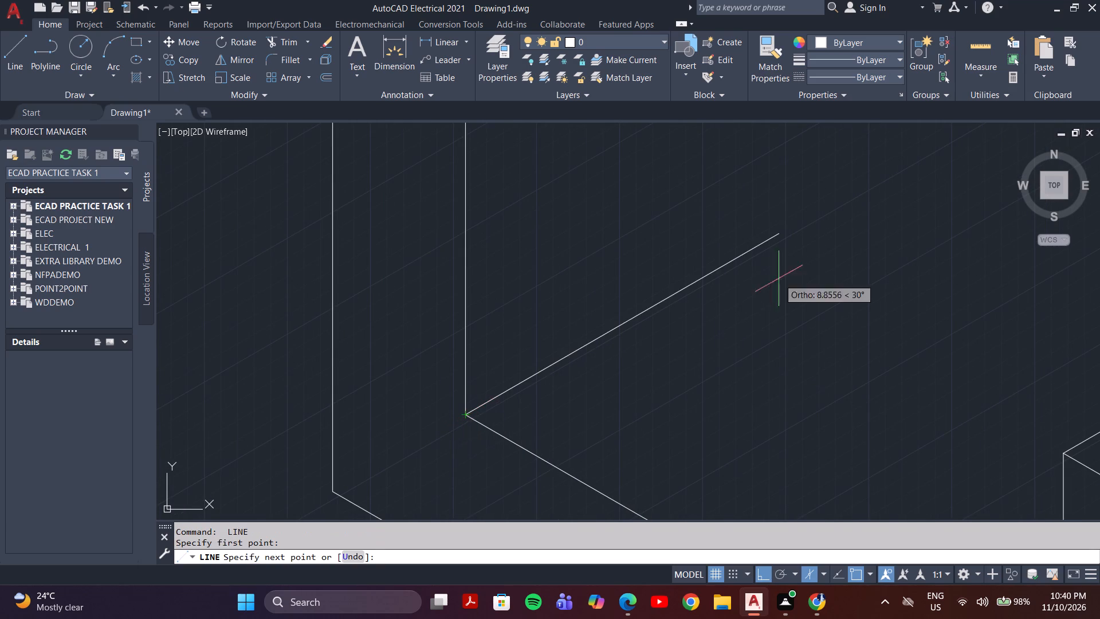
{"action": "scroll", "coordinate": [858, 221], "scroll_direction": "down", "scroll_amount": 4}
{"action": "middle_click_drag", "start_coordinate": [895, 177], "coordinate": [706, 293]}
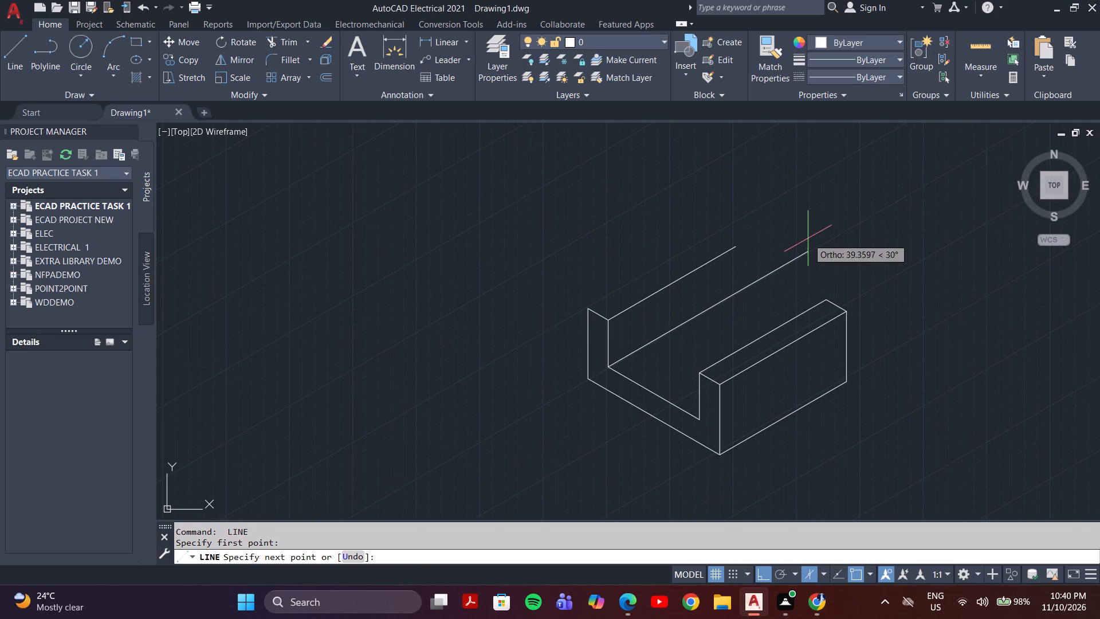
{"action": "left_click", "coordinate": [808, 238]}
{"action": "key", "text": "space"}
Draw a long receding line at 30° from the left arm's outer top corner.
{"action": "key", "text": "space"}
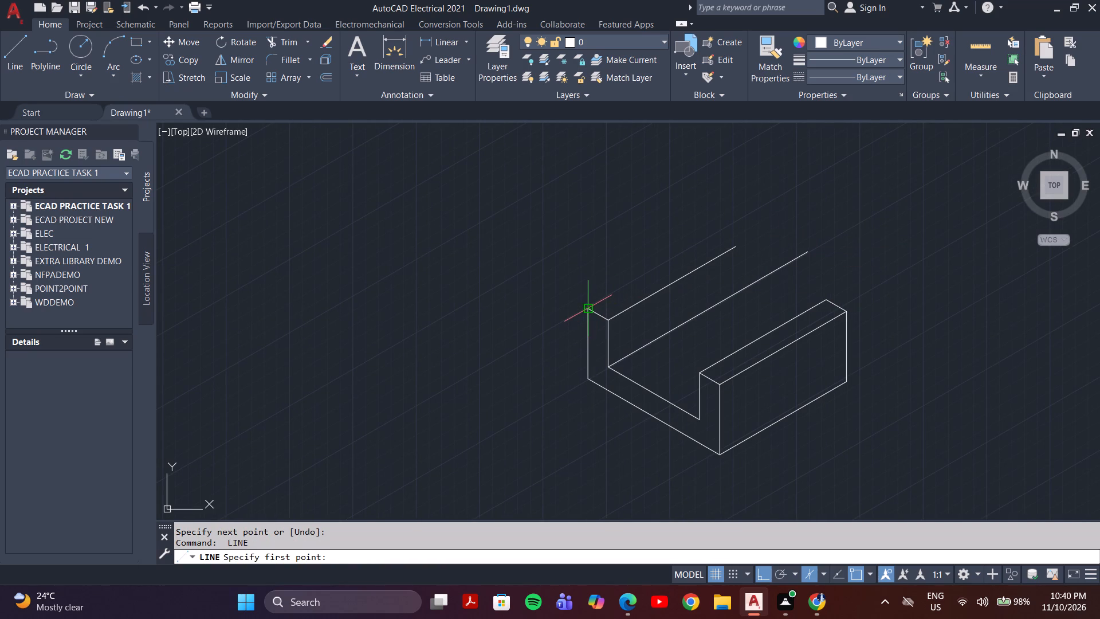
{"action": "left_click", "coordinate": [589, 309]}
{"action": "left_click", "coordinate": [800, 206]}
{"action": "key", "text": "space"}
{"action": "key", "text": "Escape"}
Copy the right face's four edges from its lower front corner to the profile's lower left corner along the Left isoplane.
{"action": "scroll", "coordinate": [788, 348], "scroll_direction": "down", "scroll_amount": 1}
{"action": "scroll", "coordinate": [788, 348], "scroll_direction": "up", "scroll_amount": 1}
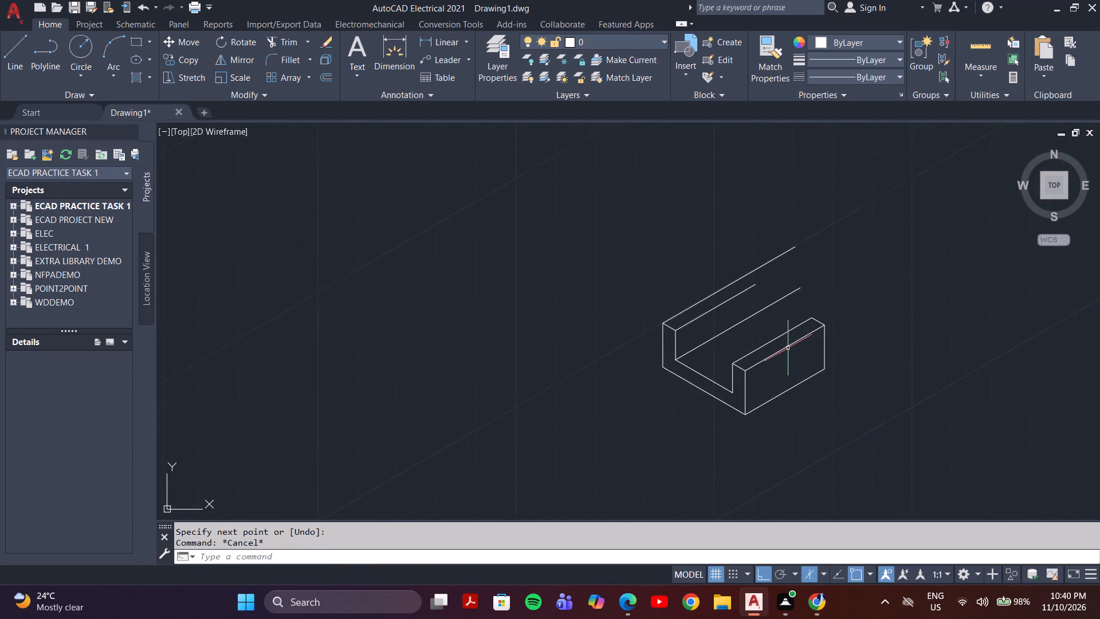
{"action": "scroll", "coordinate": [788, 348], "scroll_direction": "up", "scroll_amount": 2}
{"action": "left_click", "coordinate": [756, 348]}
{"action": "key", "text": "Escape"}
{"action": "left_click", "coordinate": [761, 356]}
{"action": "middle_click_drag", "start_coordinate": [763, 356], "coordinate": [764, 232]}
{"action": "scroll", "coordinate": [764, 356], "scroll_direction": "up", "scroll_amount": 2}
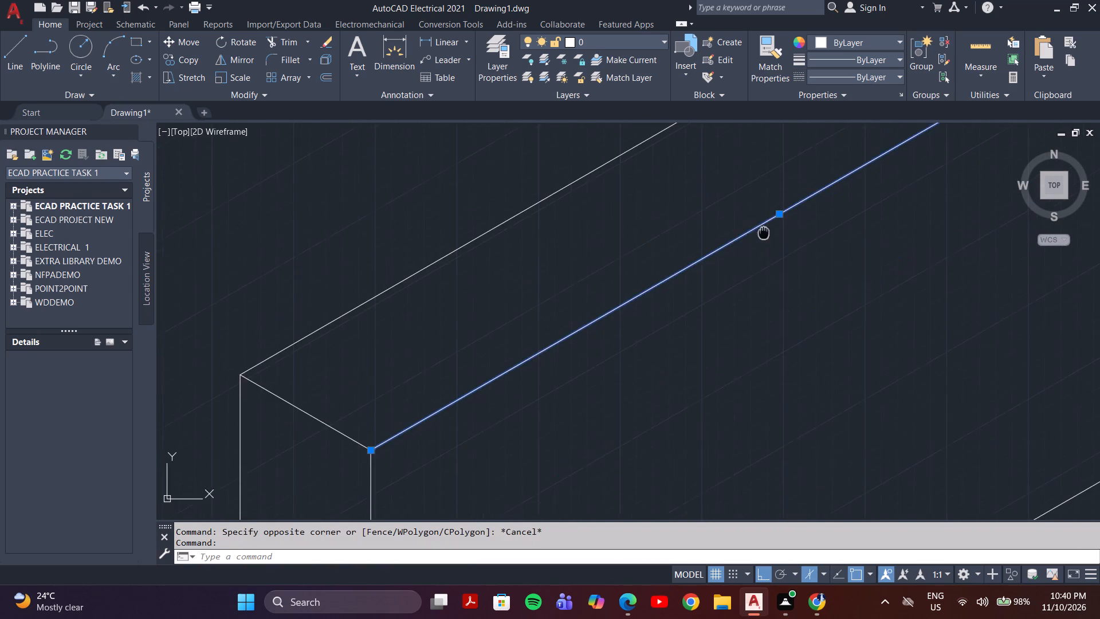
{"action": "scroll", "coordinate": [728, 289], "scroll_direction": "down", "scroll_amount": 3}
{"action": "left_click", "coordinate": [642, 367]}
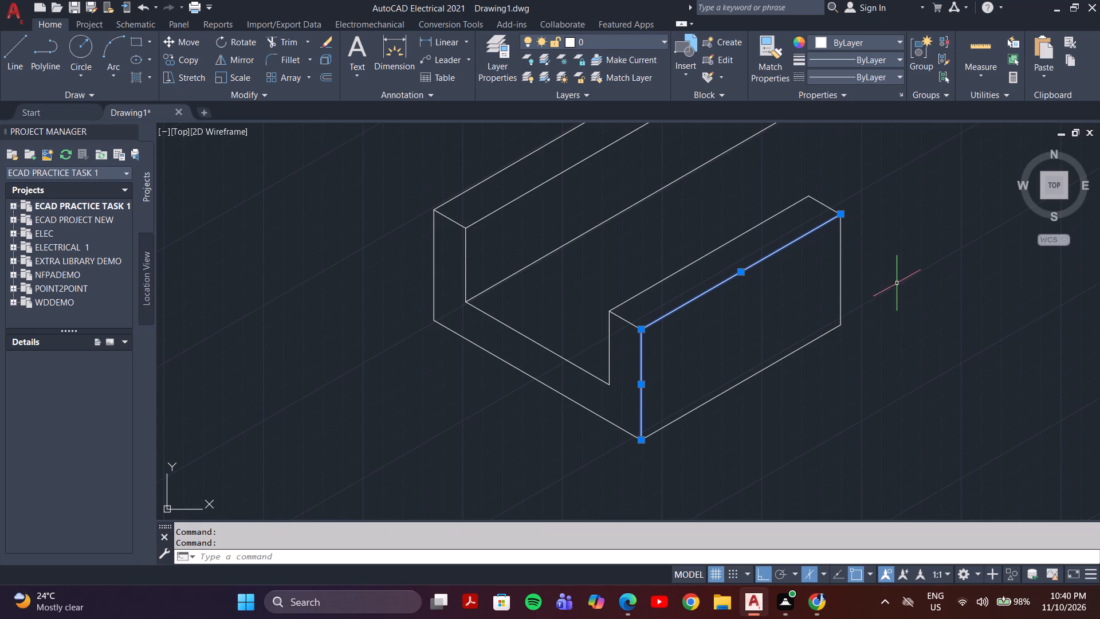
{"action": "left_click", "coordinate": [858, 292]}
{"action": "left_click", "coordinate": [814, 301]}
{"action": "left_click", "coordinate": [787, 349]}
{"action": "left_click", "coordinate": [754, 391]}
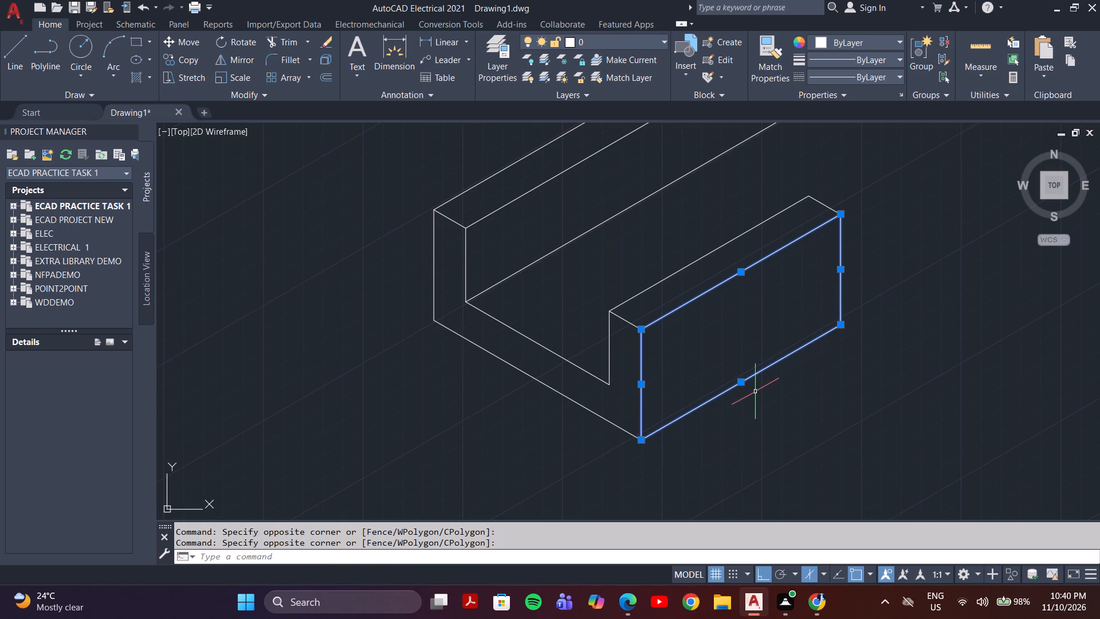
{"action": "key", "text": "c"}
{"action": "key", "text": "o"}
{"action": "key", "text": "Return"}
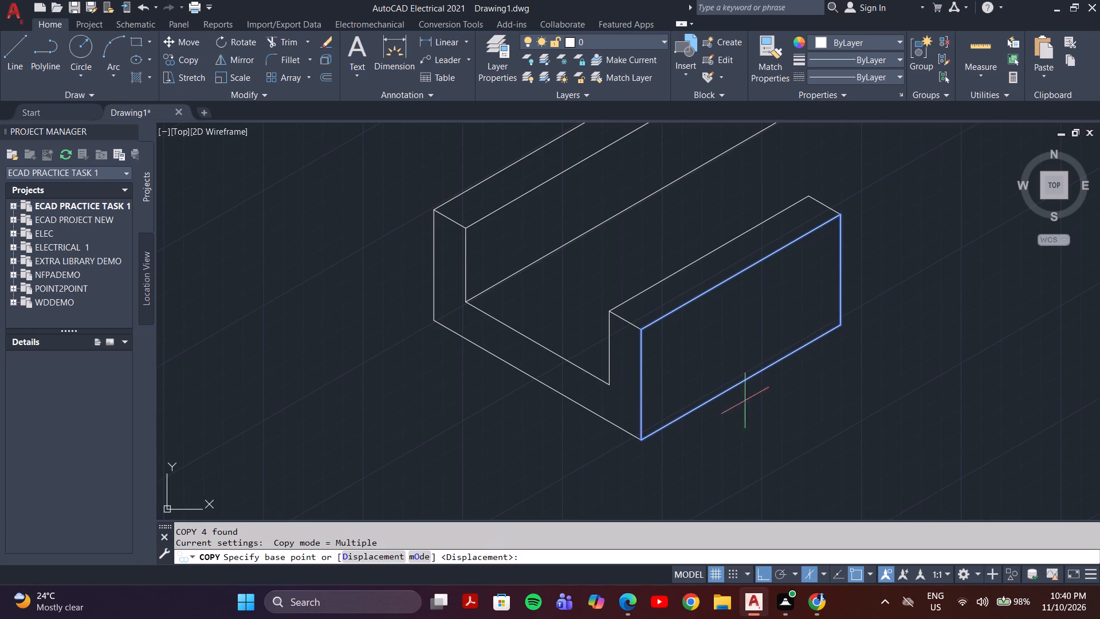
{"action": "left_click", "coordinate": [641, 440]}
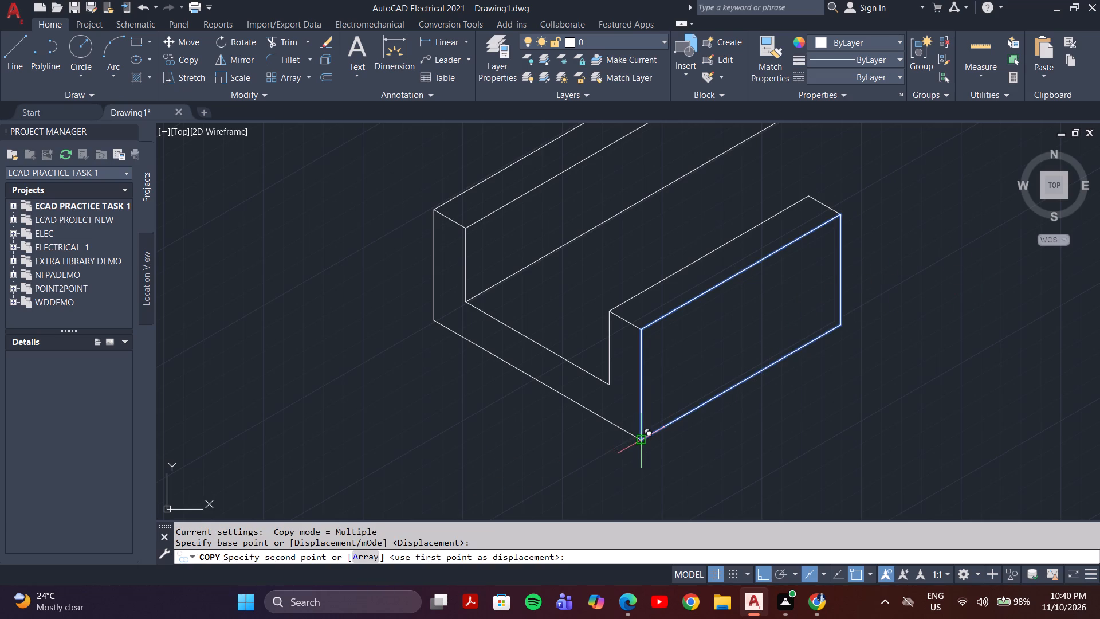
{"action": "key", "text": "F5"}
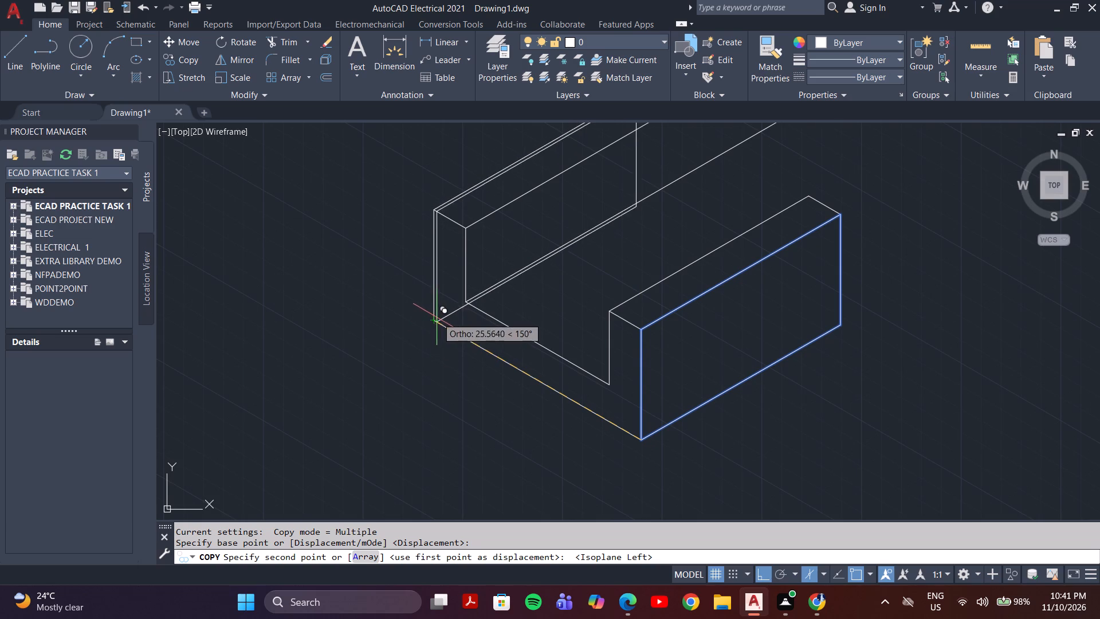
{"action": "scroll", "coordinate": [434, 317], "scroll_direction": "up", "scroll_amount": 4}
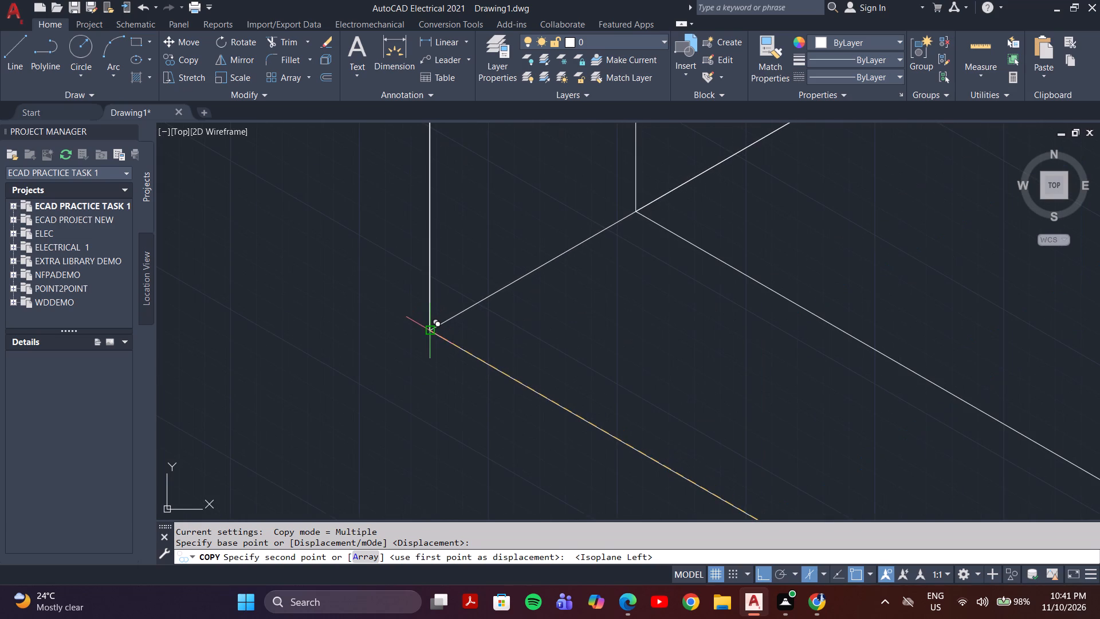
{"action": "left_click", "coordinate": [427, 333]}
{"action": "scroll", "coordinate": [482, 314], "scroll_direction": "down", "scroll_amount": 6}
{"action": "key", "text": "Escape"}
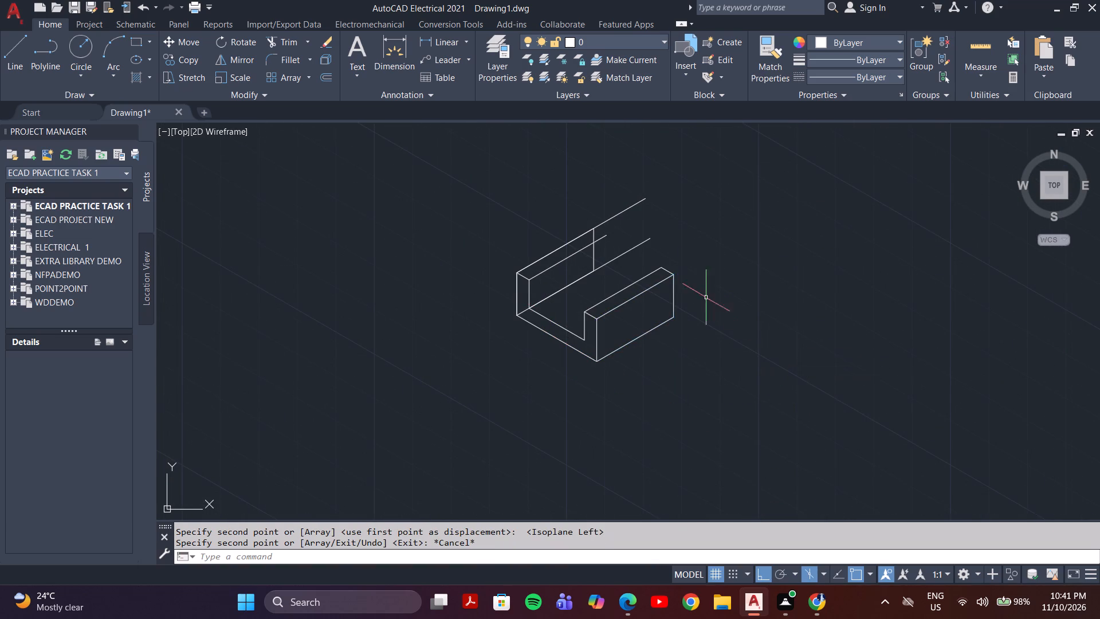
Draw the left wall's rear top edge from the copied face's rear upper corner to just past the inner top line.
{"action": "middle_click_drag", "start_coordinate": [673, 280], "coordinate": [641, 359]}
{"action": "scroll", "coordinate": [614, 332], "scroll_direction": "up", "scroll_amount": 2}
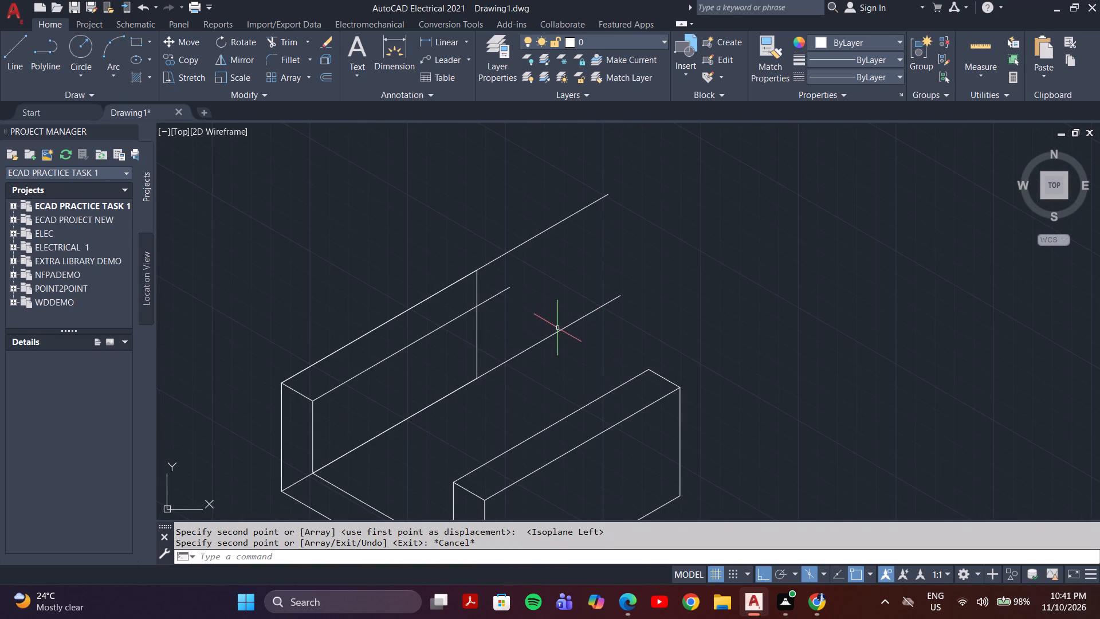
{"action": "key", "text": "l"}
{"action": "key", "text": "Return"}
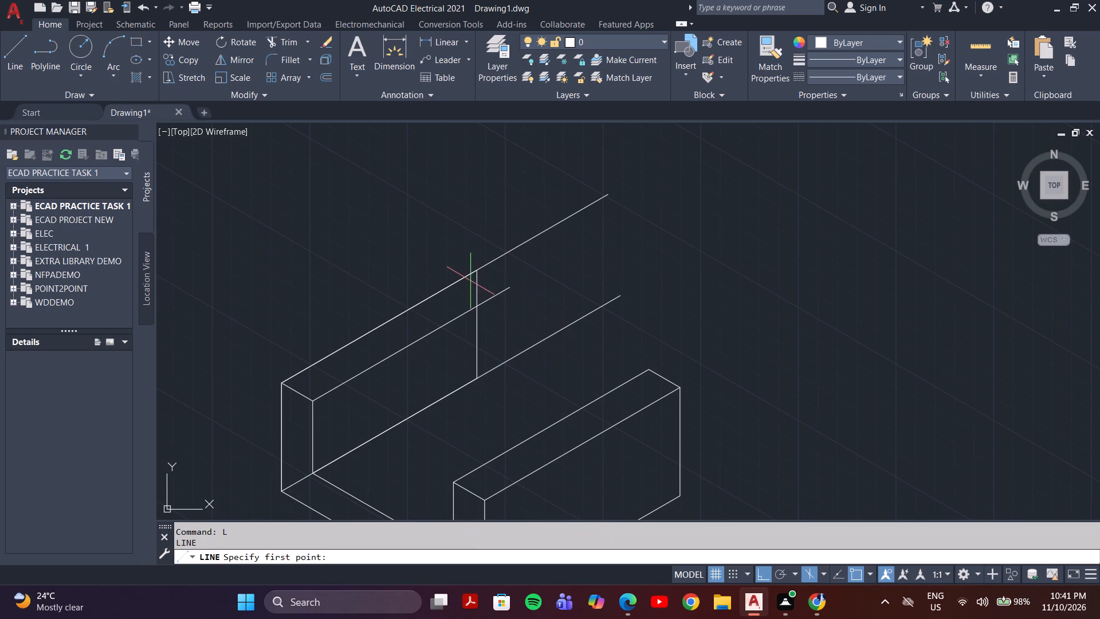
{"action": "left_click", "coordinate": [473, 267]}
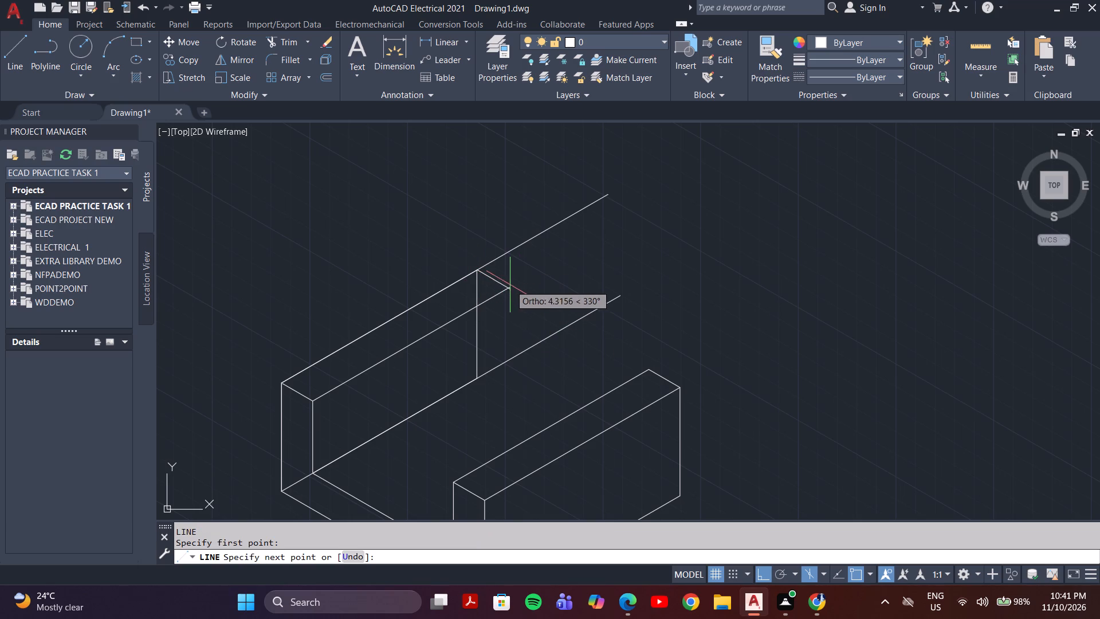
{"action": "left_click", "coordinate": [513, 293]}
{"action": "key", "text": "Escape"}
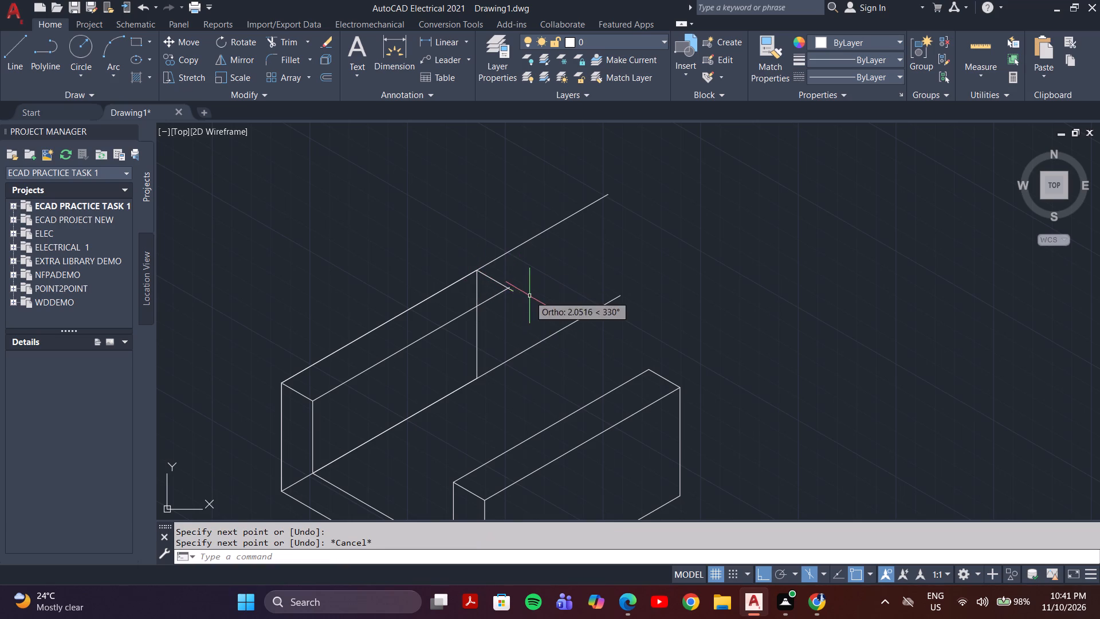
Trim the overhanging line ends where the left wall's rear top edge meets its inner top line.
{"action": "scroll", "coordinate": [529, 296], "scroll_direction": "up", "scroll_amount": 3}
{"action": "middle_click_drag", "start_coordinate": [493, 292], "coordinate": [630, 384]}
{"action": "type", "text": "tr"}
{"action": "key", "text": "Return"}
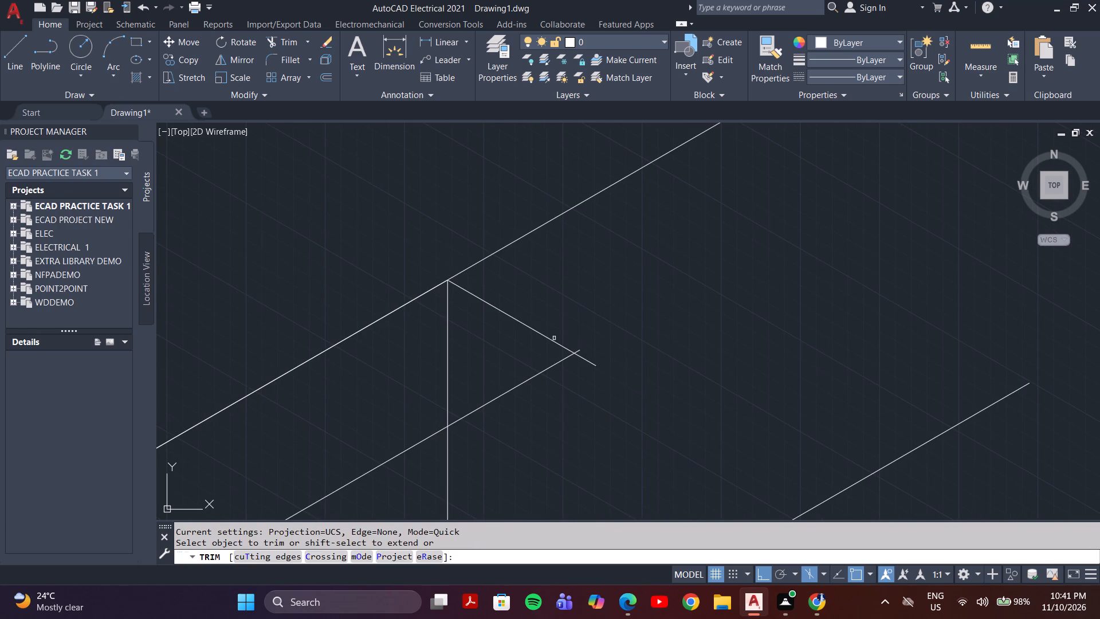
{"action": "left_click_drag", "start_coordinate": [576, 340], "coordinate": [575, 351]}
{"action": "scroll", "coordinate": [586, 350], "scroll_direction": "down", "scroll_amount": 2}
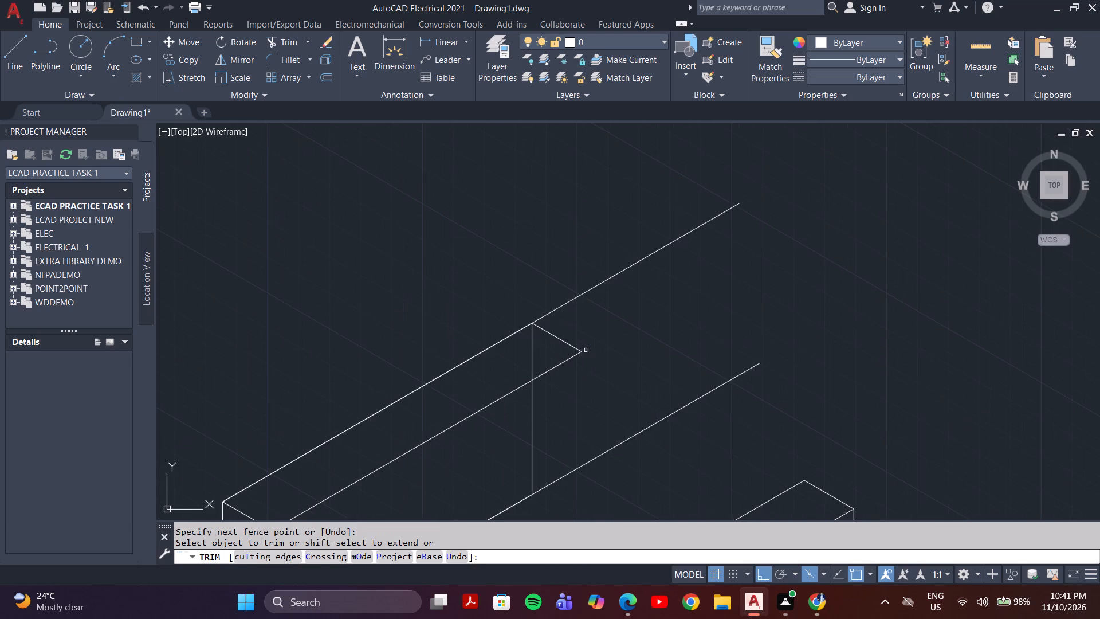
Trim the overhanging ends of the two long receding lines past the left wall's outer rear vertical edge.
{"action": "left_click_drag", "start_coordinate": [565, 282], "coordinate": [642, 341]}
{"action": "left_click_drag", "start_coordinate": [643, 385], "coordinate": [666, 472]}
{"action": "middle_click_drag", "start_coordinate": [638, 449], "coordinate": [716, 304]}
{"action": "key", "text": "Escape"}
Draw a vertical line about 12.5 units down from the left wall's inner rear top corner.
{"action": "key", "text": "l"}
{"action": "key", "text": "Return"}
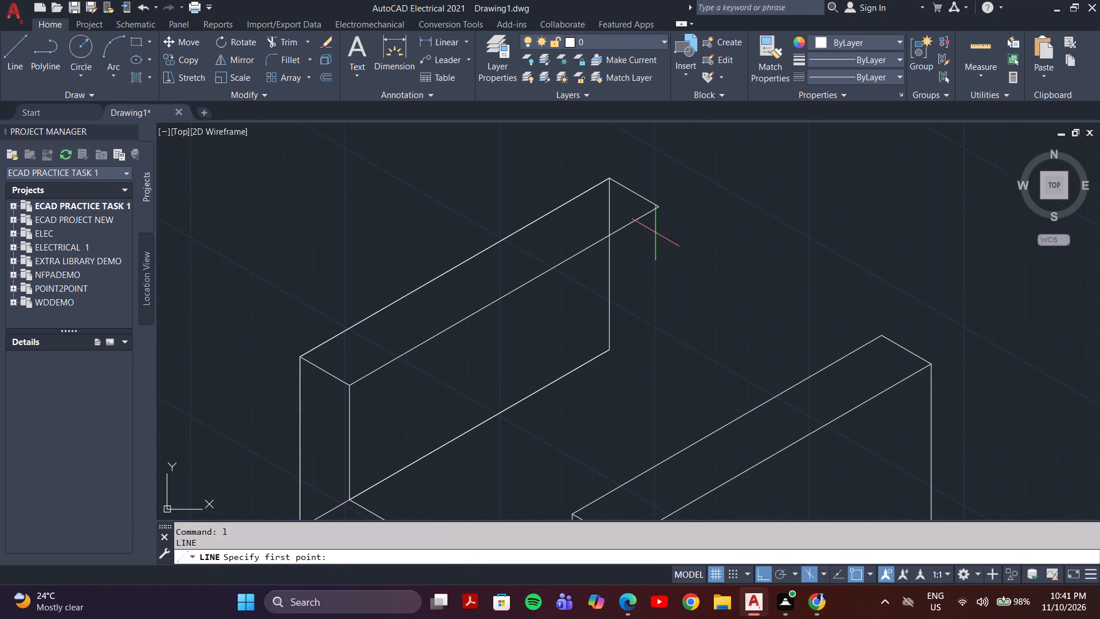
{"action": "left_click", "coordinate": [661, 207]}
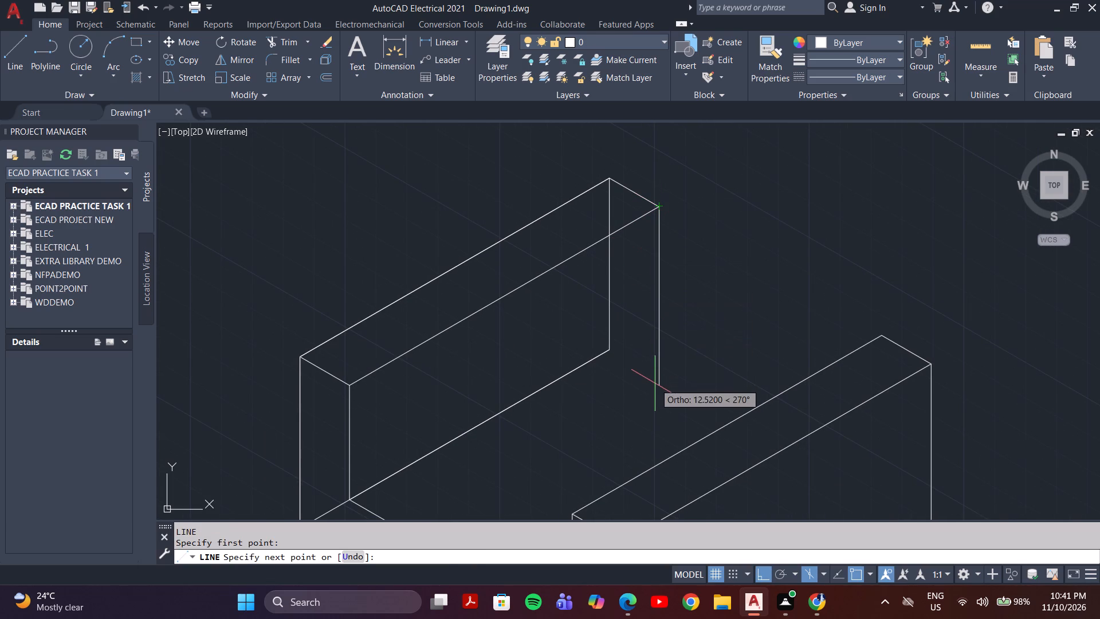
{"action": "left_click", "coordinate": [655, 383]}
{"action": "middle_click_drag", "start_coordinate": [654, 381], "coordinate": [674, 269]}
{"action": "key", "text": "Escape"}
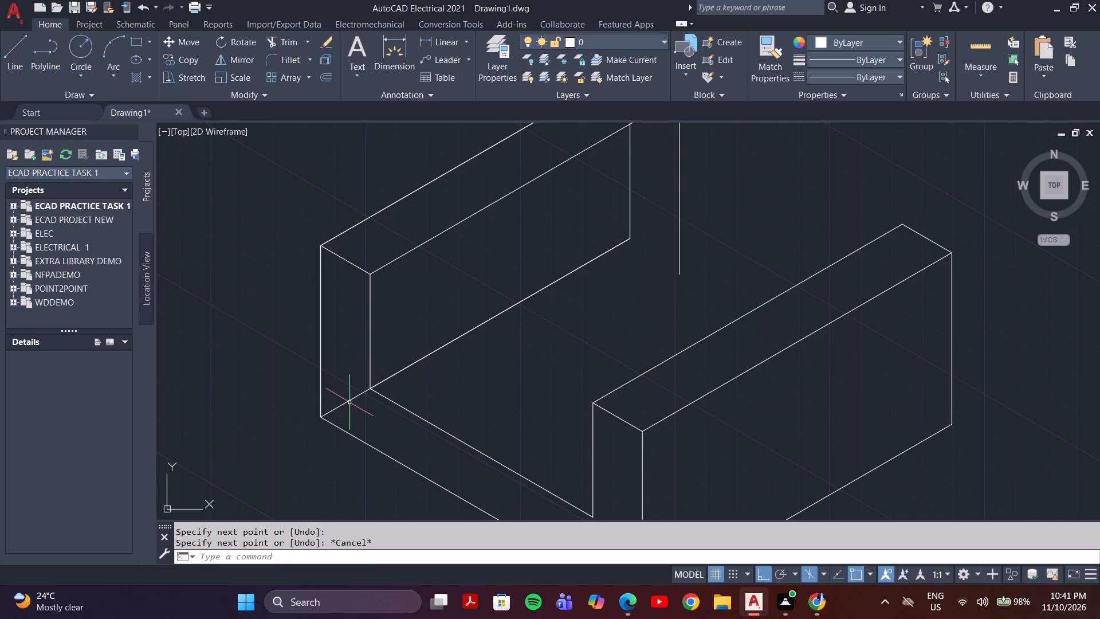
Trim the short segment joining the front profile's outer and inner lower left corners.
{"action": "left_click", "coordinate": [348, 402]}
{"action": "key", "text": "Escape"}
{"action": "key", "text": "t"}
{"action": "key", "text": "r"}
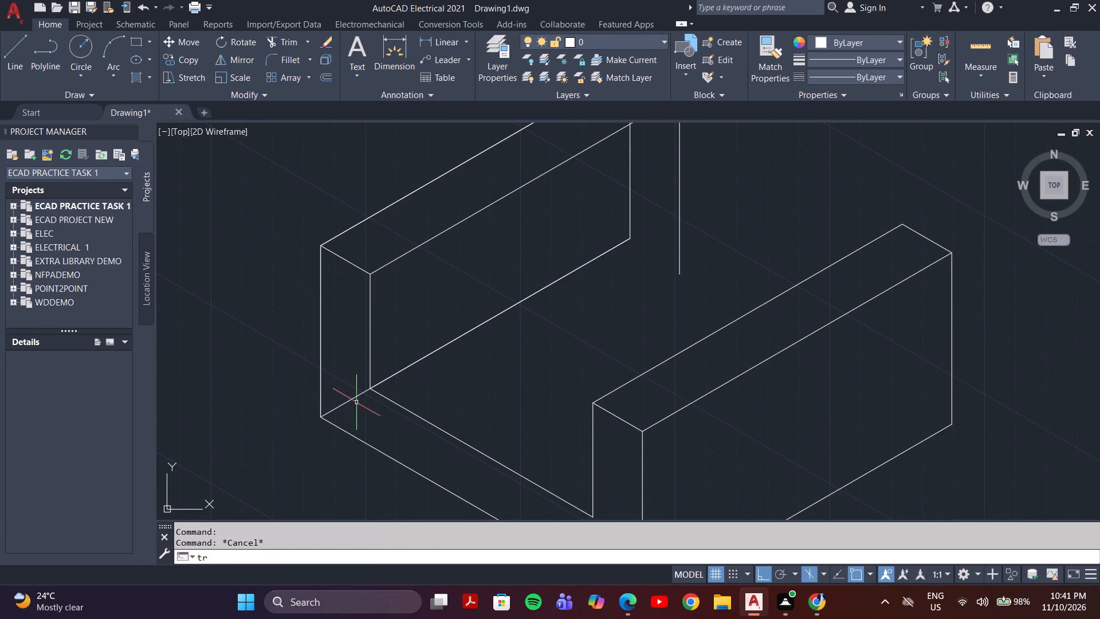
{"action": "key", "text": "Return"}
{"action": "left_click", "coordinate": [348, 402]}
{"action": "scroll", "coordinate": [507, 318], "scroll_direction": "down", "scroll_amount": 2}
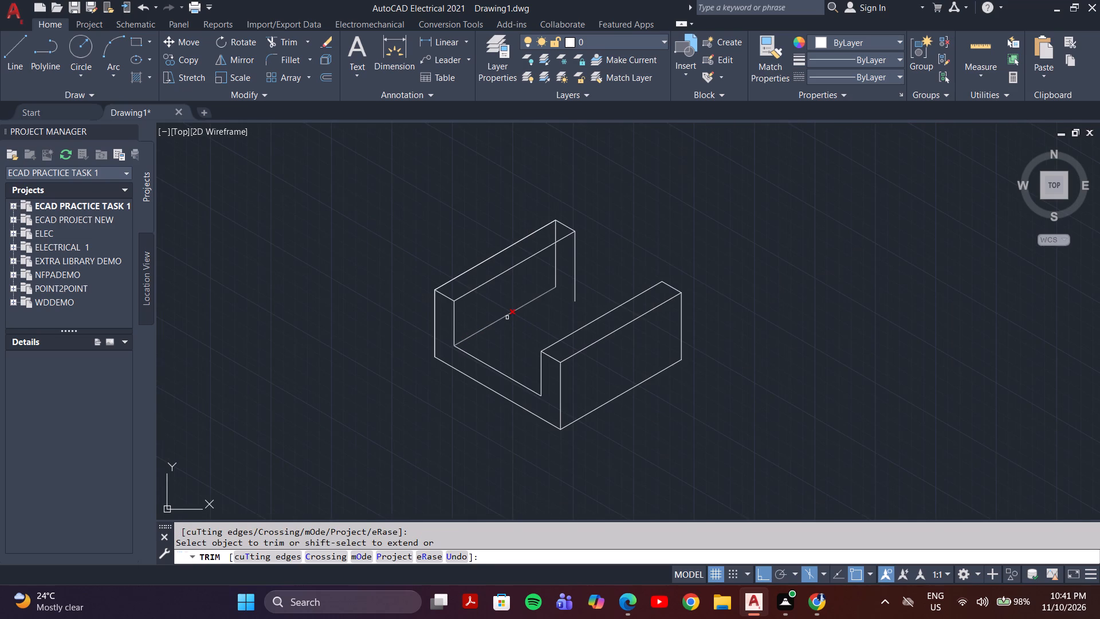
{"action": "key", "text": "Escape"}
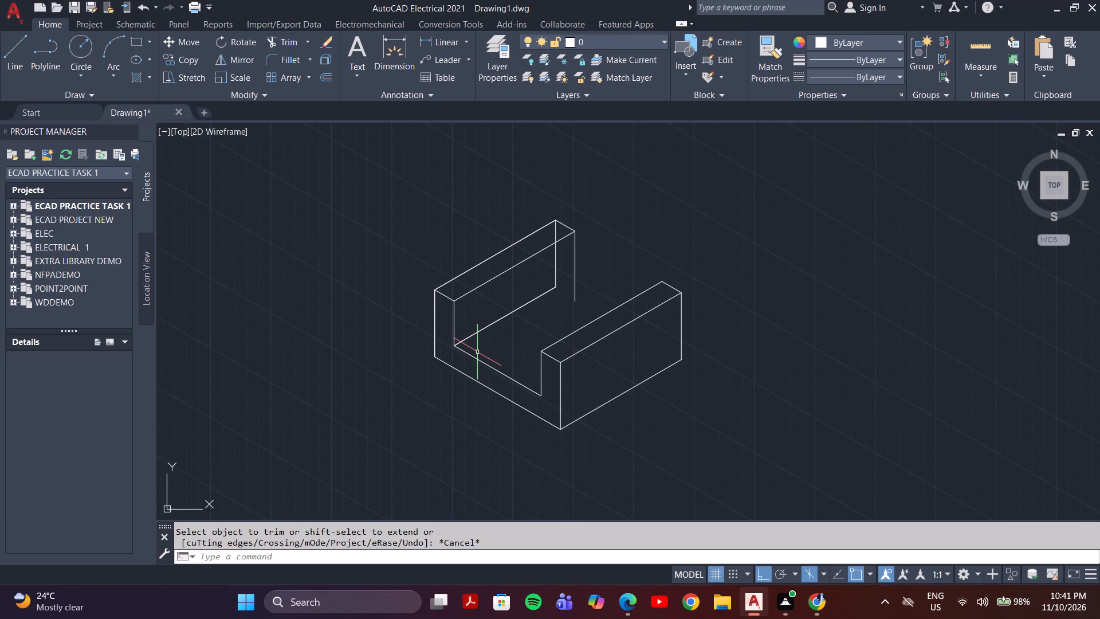
{"action": "key", "text": "Escape"}
Erase the overlapping lines that recede from the profile's inner lower left corner.
{"action": "left_click", "coordinate": [472, 338]}
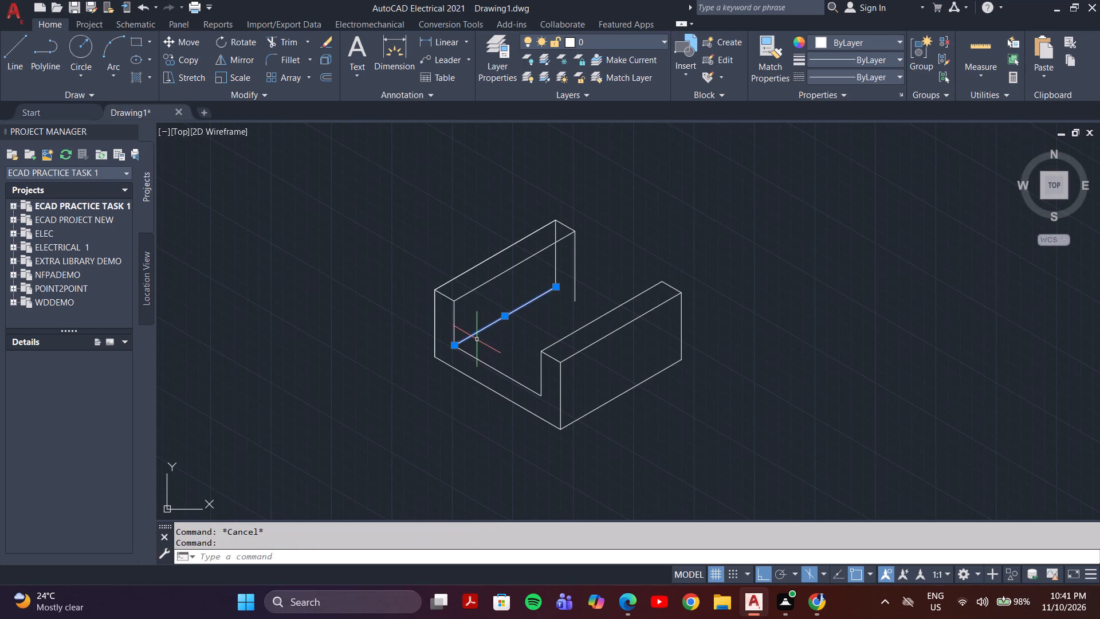
{"action": "key", "text": "Delete"}
{"action": "left_click", "coordinate": [506, 316]}
{"action": "key", "text": "Delete"}
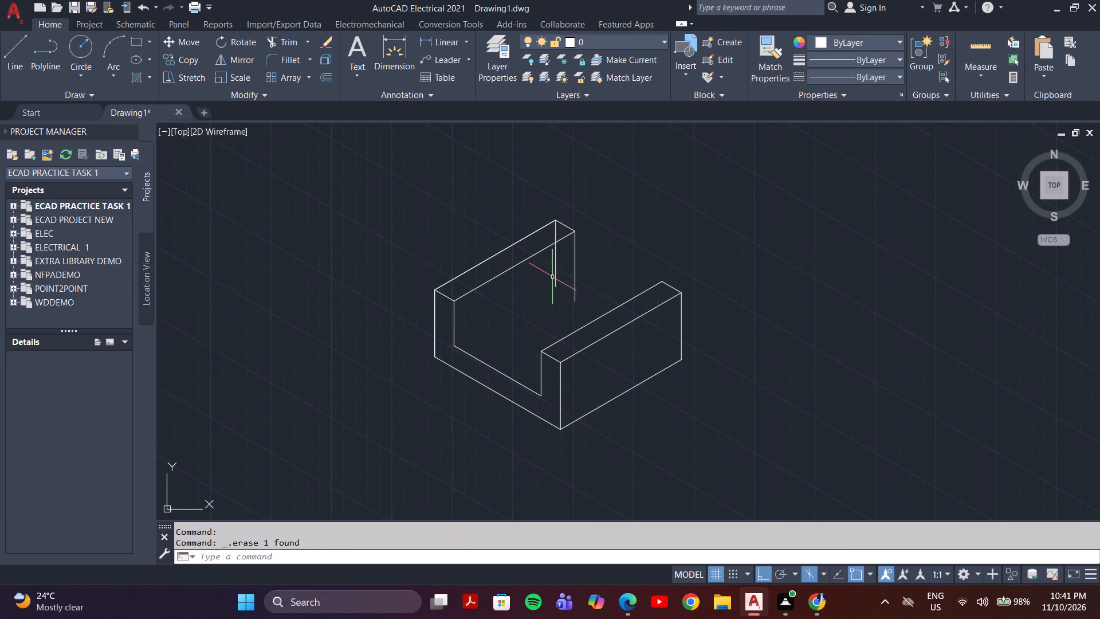
Erase the vertical line dropping from the left wall's outer rear top corner.
{"action": "left_click", "coordinate": [553, 276]}
{"action": "double_click", "coordinate": [556, 276]}
{"action": "left_click", "coordinate": [552, 276]}
{"action": "left_click", "coordinate": [553, 277]}
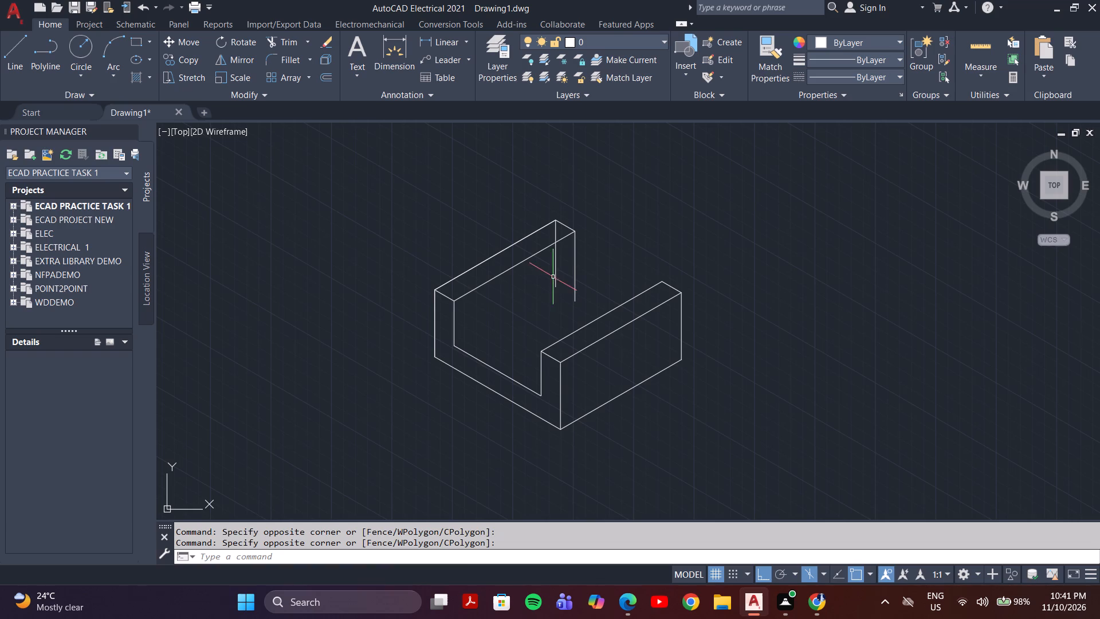
{"action": "left_click", "coordinate": [556, 276]}
{"action": "scroll", "coordinate": [556, 276], "scroll_direction": "up", "scroll_amount": 4}
{"action": "key", "text": "Delete"}
{"action": "scroll", "coordinate": [556, 279], "scroll_direction": "down", "scroll_amount": 4}
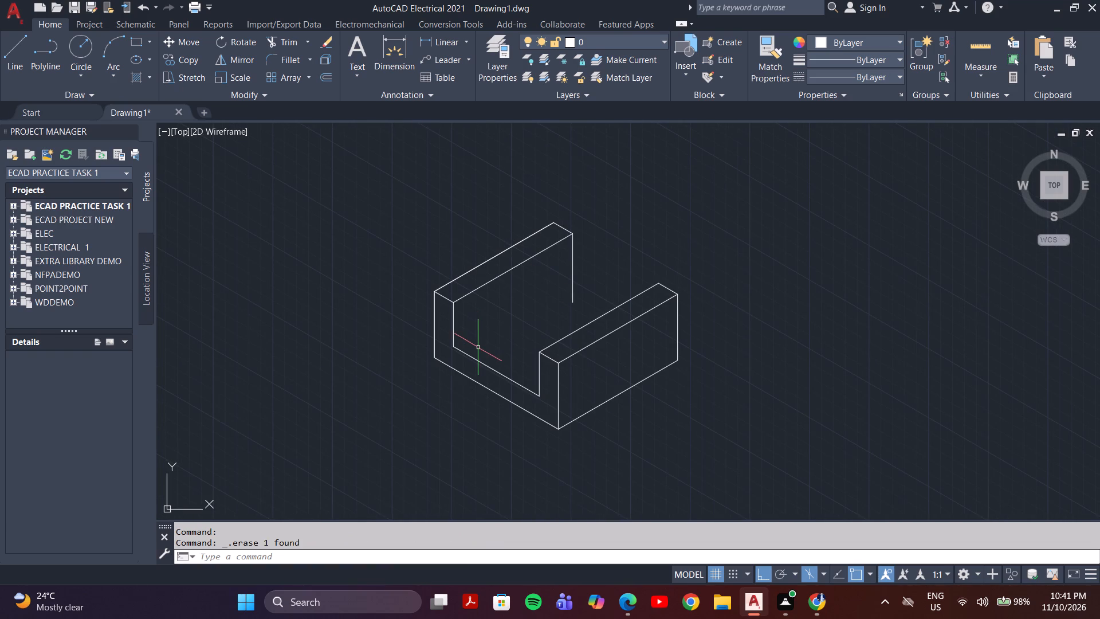
Draw a receding floor line from the profile's inner lower left corner past the left wall's rear vertical edge along the Top isoplane.
{"action": "key", "text": "l"}
{"action": "key", "text": "Return"}
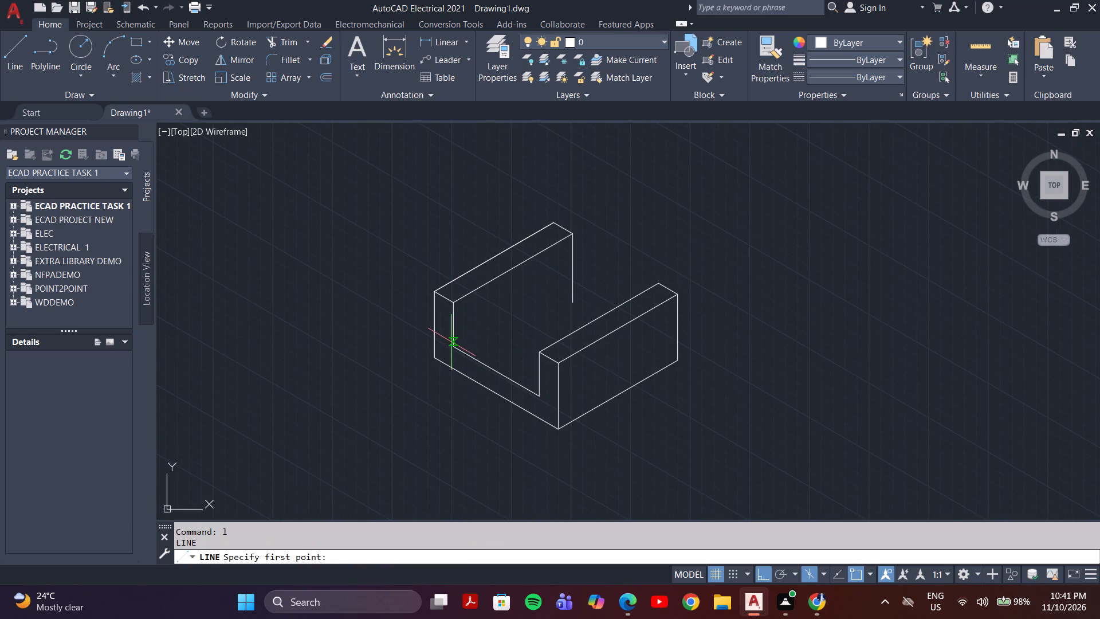
{"action": "left_click_drag", "start_coordinate": [454, 347], "coordinate": [465, 346]}
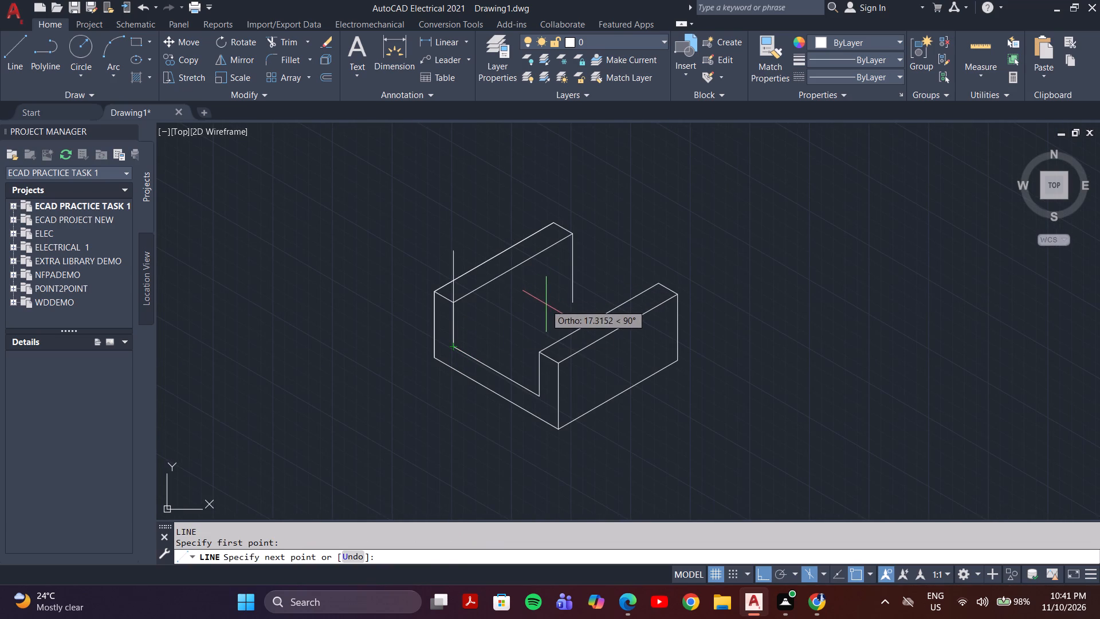
{"action": "key", "text": "F5"}
{"action": "left_click", "coordinate": [593, 269]}
{"action": "key", "text": "Escape"}
Trim the overhanging ends where the receding floor line crosses the left wall's inner rear vertical edge.
{"action": "scroll", "coordinate": [582, 299], "scroll_direction": "up", "scroll_amount": 2}
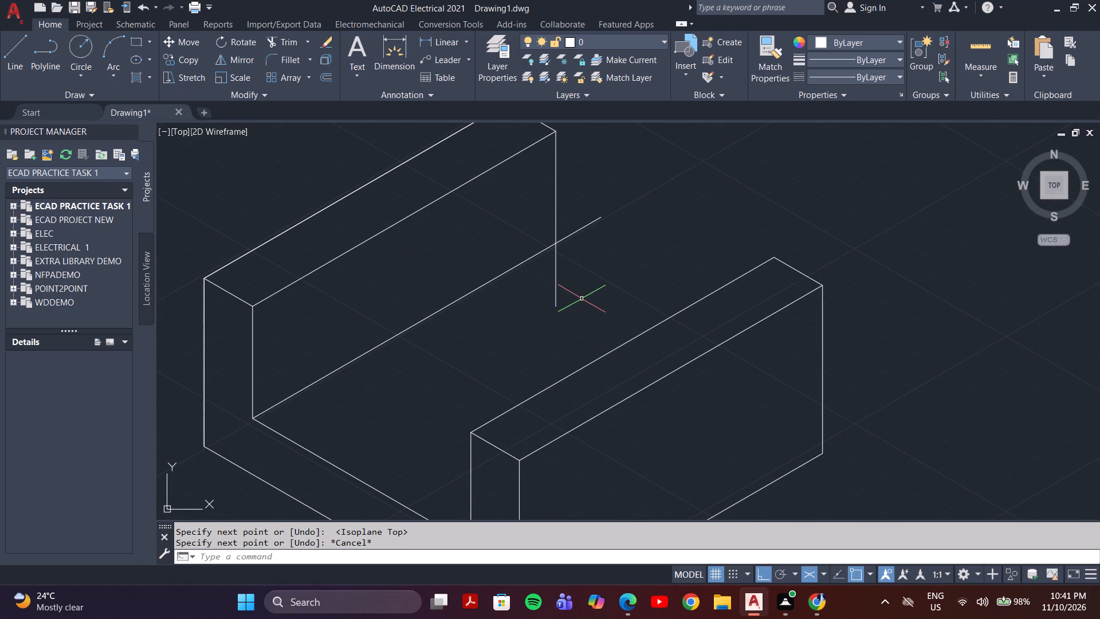
{"action": "type", "text": "tr"}
{"action": "key", "text": "Return"}
{"action": "left_click_drag", "start_coordinate": [596, 190], "coordinate": [580, 253]}
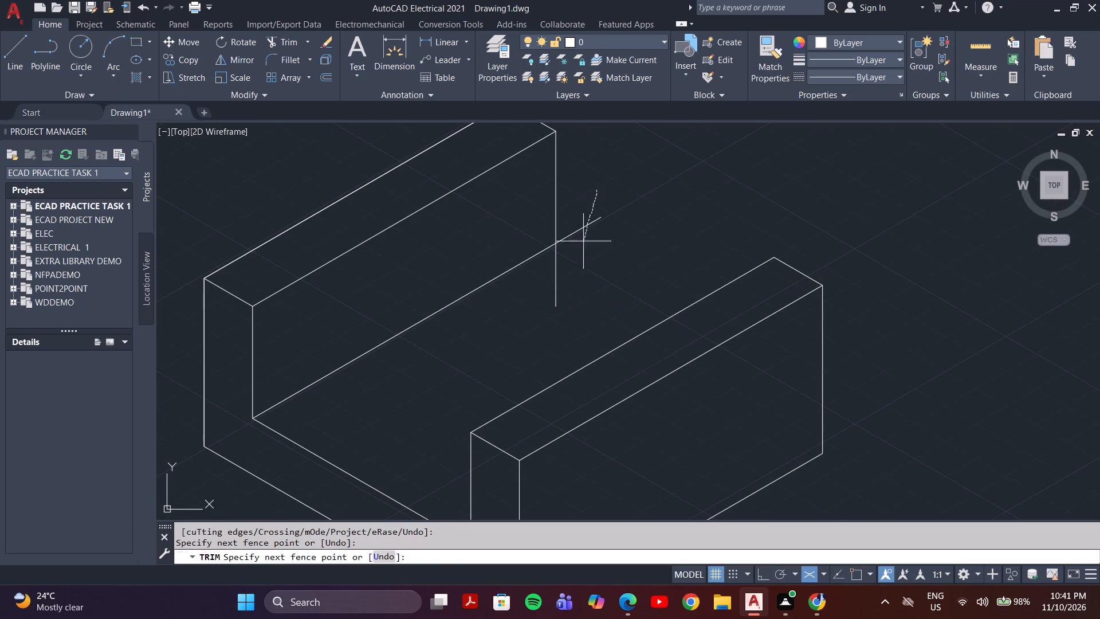
{"action": "left_click_drag", "start_coordinate": [580, 253], "coordinate": [516, 311]}
{"action": "scroll", "coordinate": [532, 302], "scroll_direction": "down", "scroll_amount": 3}
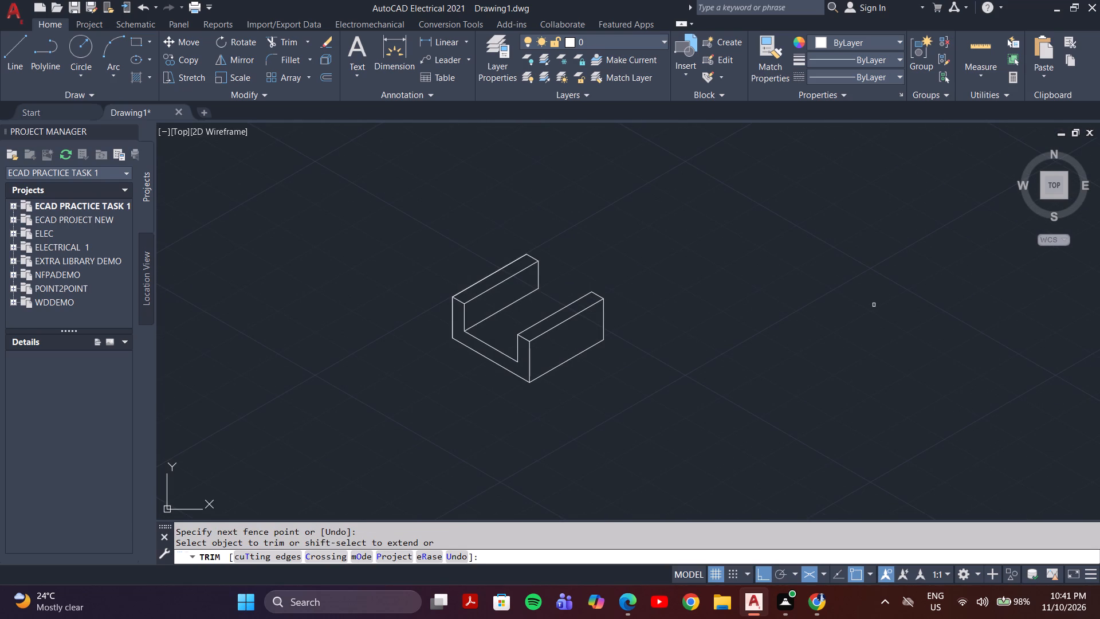
{"action": "key", "text": "Escape"}
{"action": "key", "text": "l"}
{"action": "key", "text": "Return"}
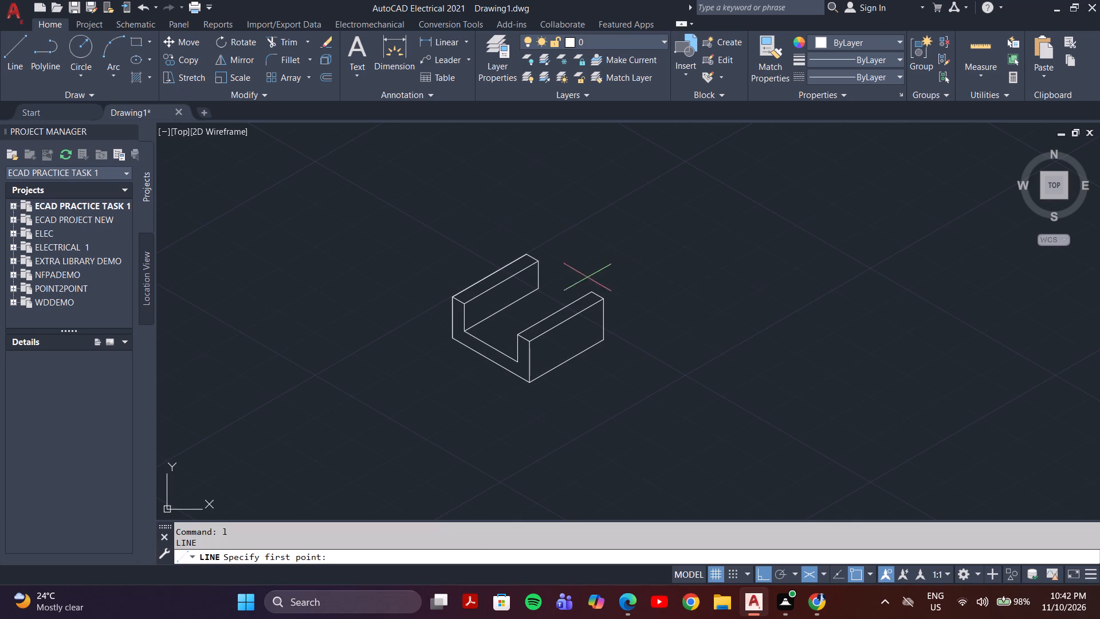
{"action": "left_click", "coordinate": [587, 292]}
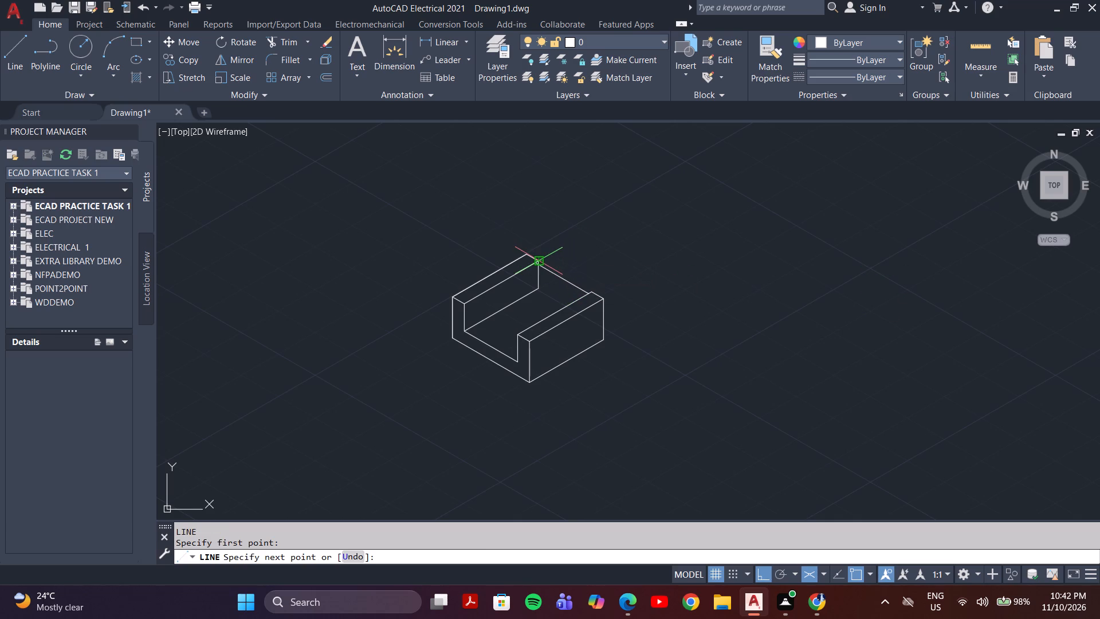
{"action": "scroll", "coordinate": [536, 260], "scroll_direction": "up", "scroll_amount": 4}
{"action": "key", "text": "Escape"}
Draw a line from the right wall's inner rear top corner to the left wall's inner rear top corner.
{"action": "key", "text": "space"}
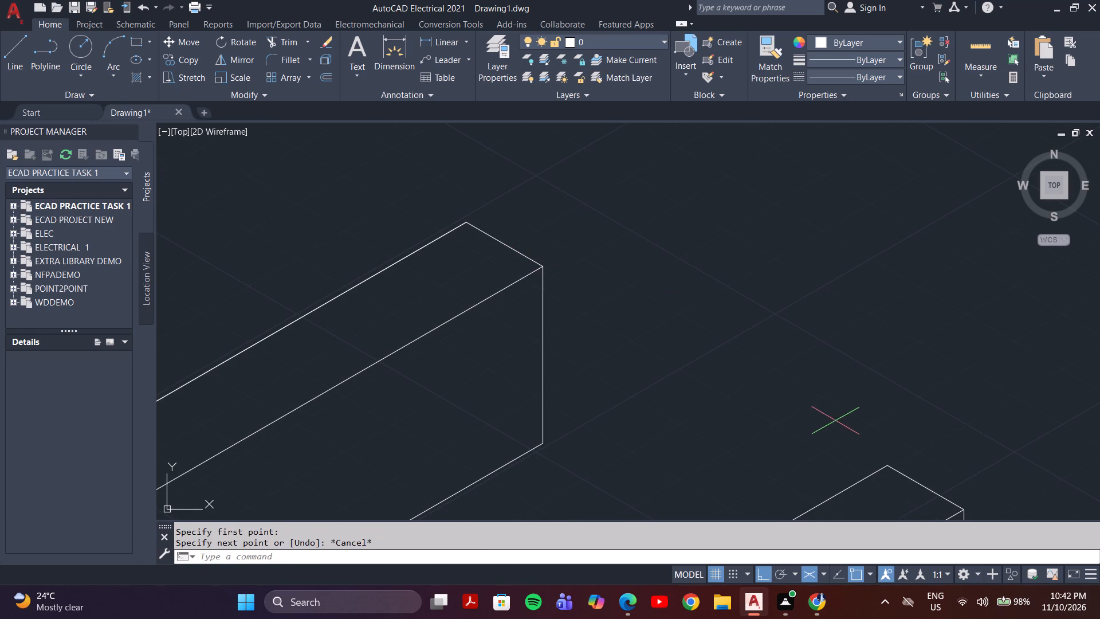
{"action": "left_click_drag", "start_coordinate": [887, 469], "coordinate": [882, 455]}
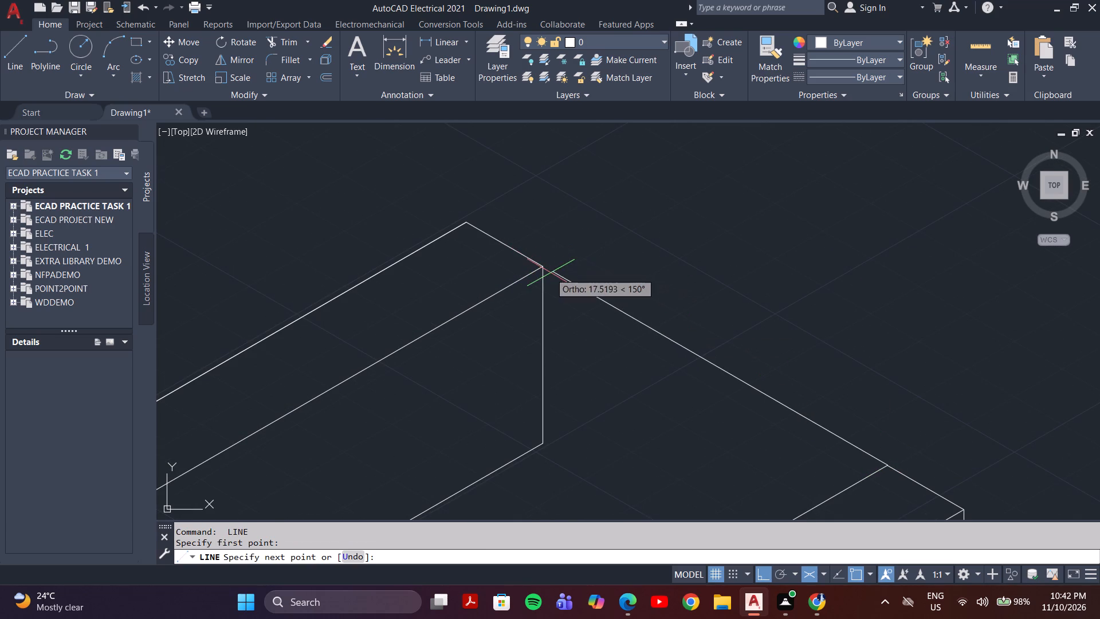
{"action": "left_click", "coordinate": [541, 264]}
{"action": "key", "text": "Escape"}
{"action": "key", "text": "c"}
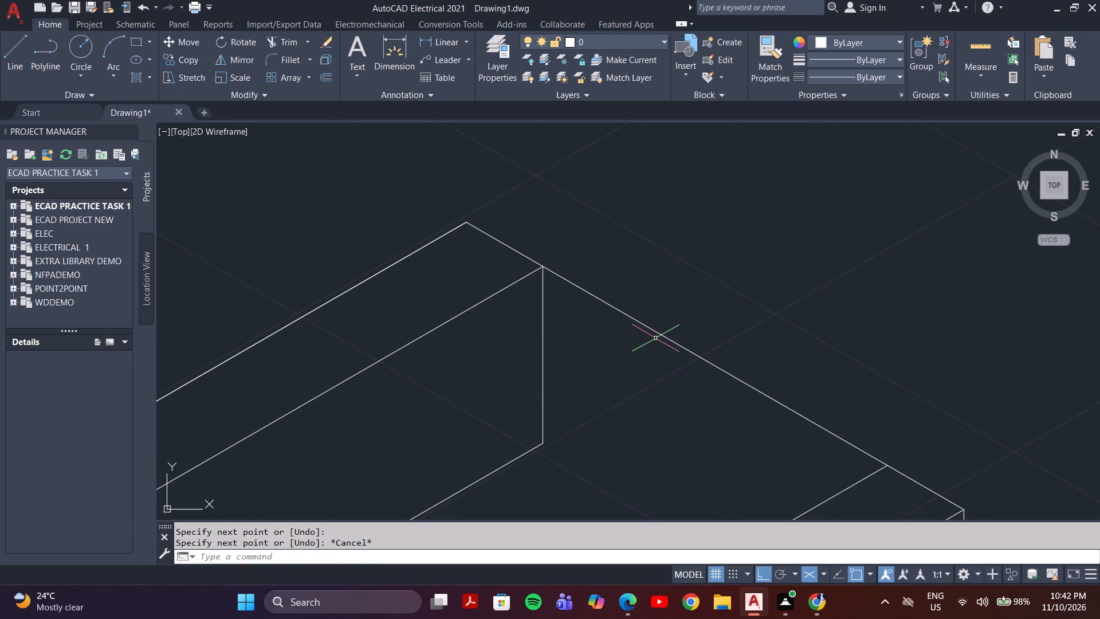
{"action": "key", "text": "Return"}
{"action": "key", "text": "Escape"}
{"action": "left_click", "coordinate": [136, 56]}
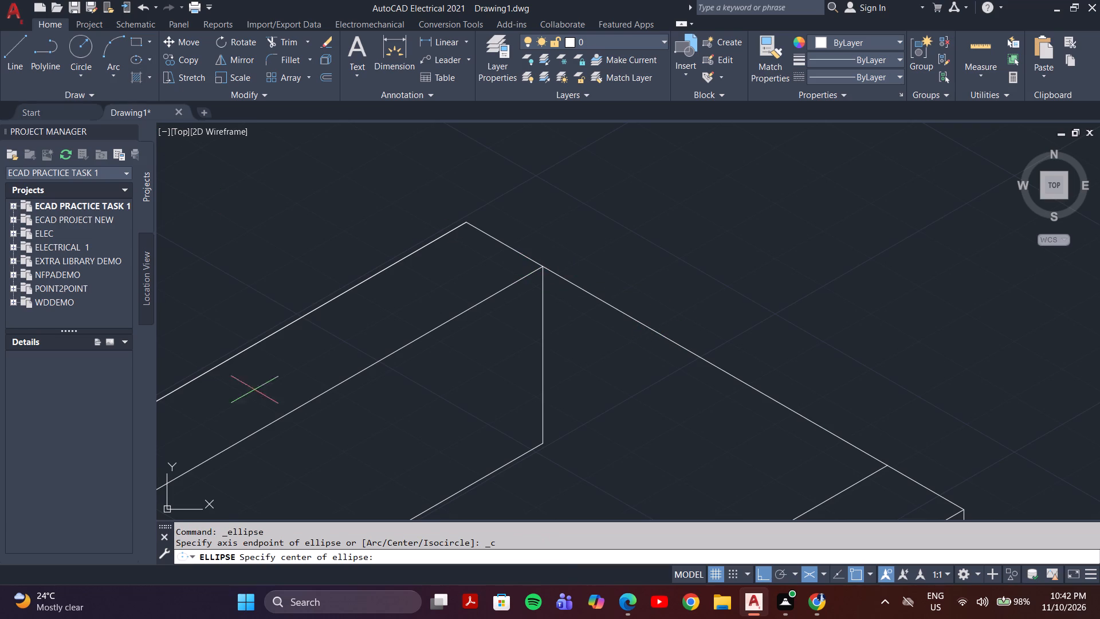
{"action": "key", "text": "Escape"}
Draw a Top-isoplane isocircle centred on the rear connecting line's midpoint, with its radius reaching the left wall's inner rear top corner.
{"action": "left_click", "coordinate": [150, 57]}
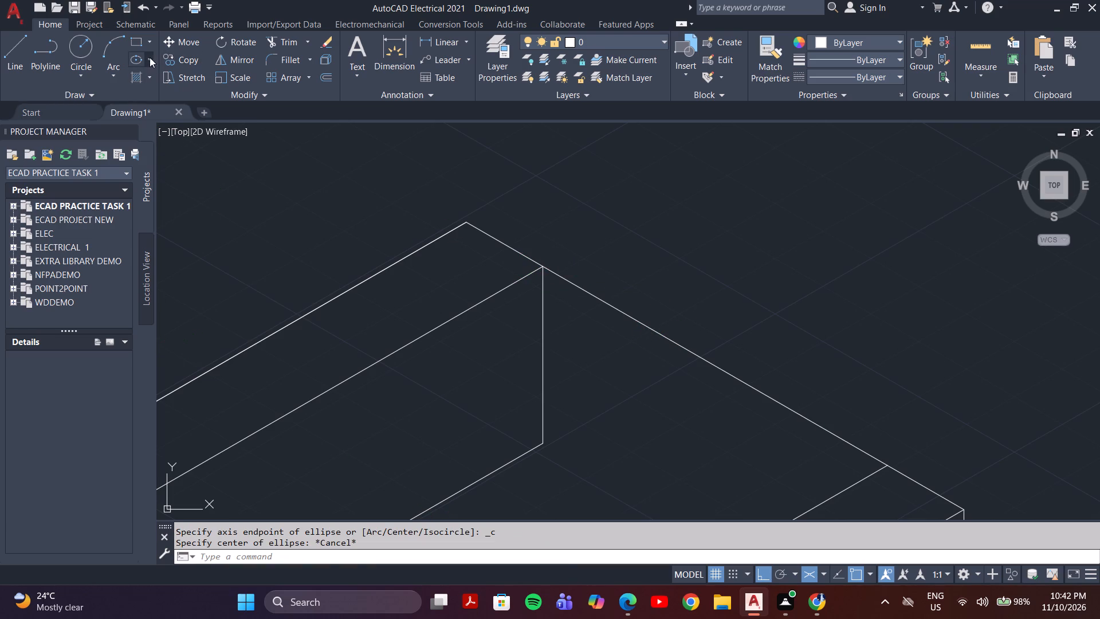
{"action": "left_click", "coordinate": [161, 111]}
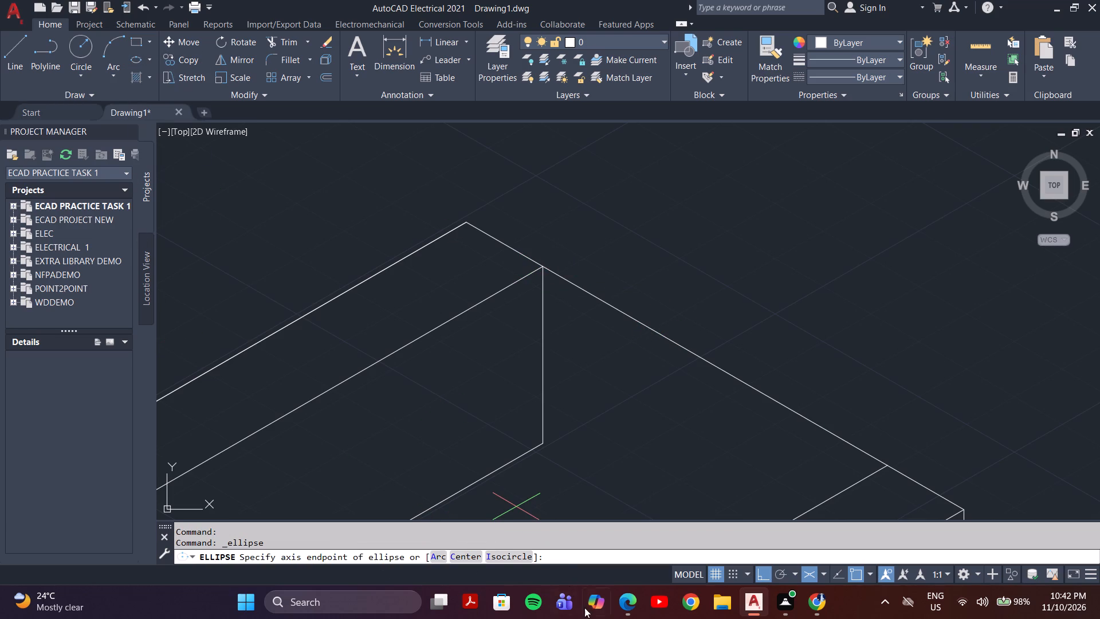
{"action": "left_click", "coordinate": [516, 554]}
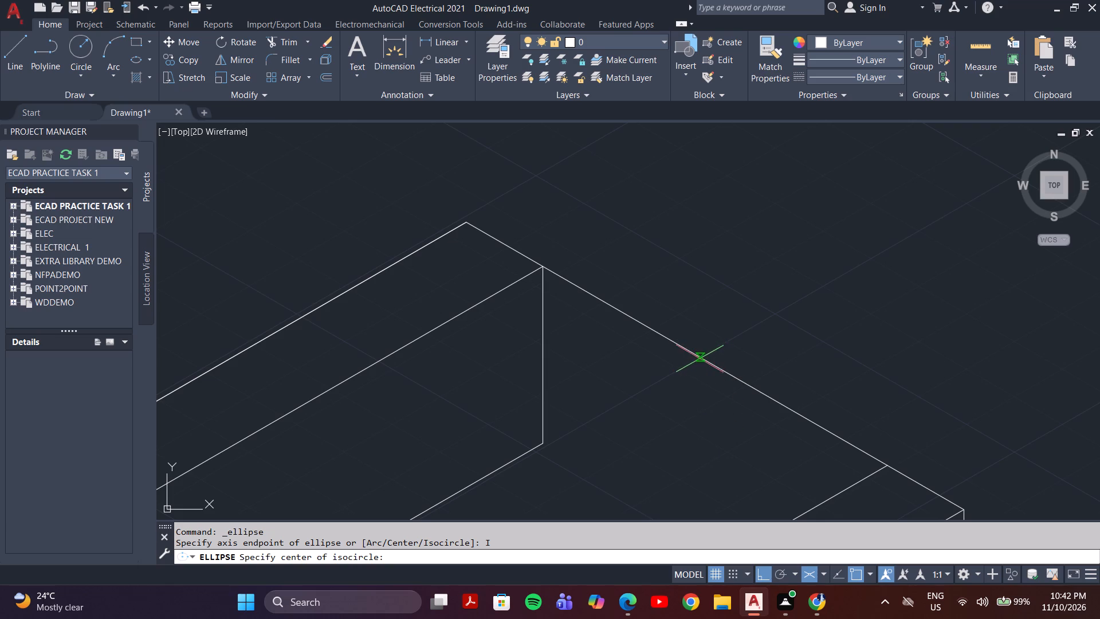
{"action": "left_click", "coordinate": [714, 366]}
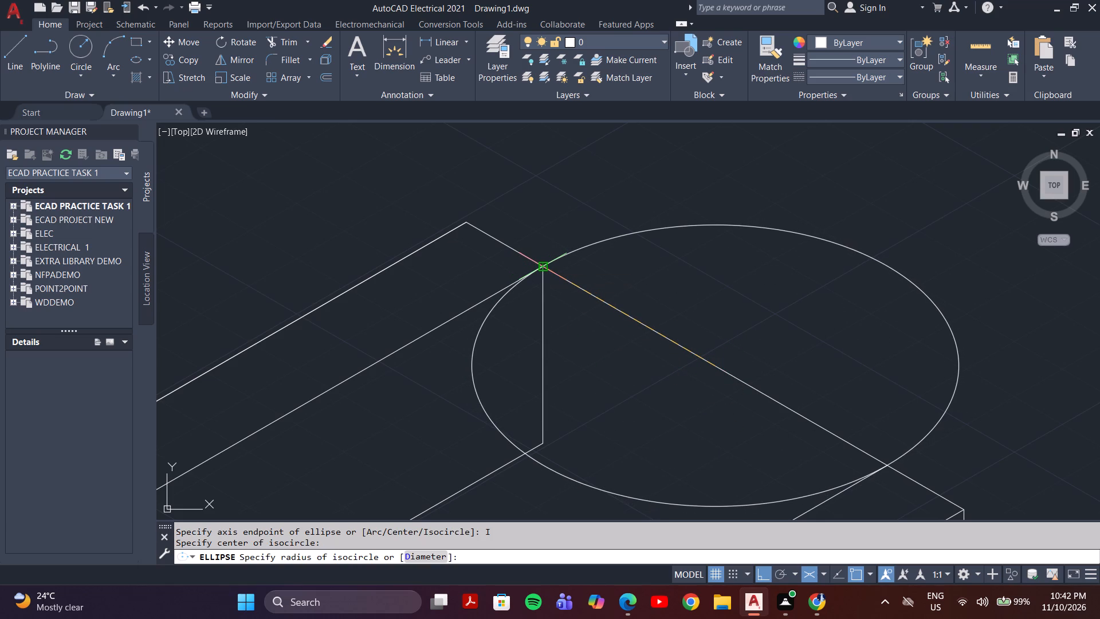
{"action": "scroll", "coordinate": [542, 267], "scroll_direction": "up", "scroll_amount": 3}
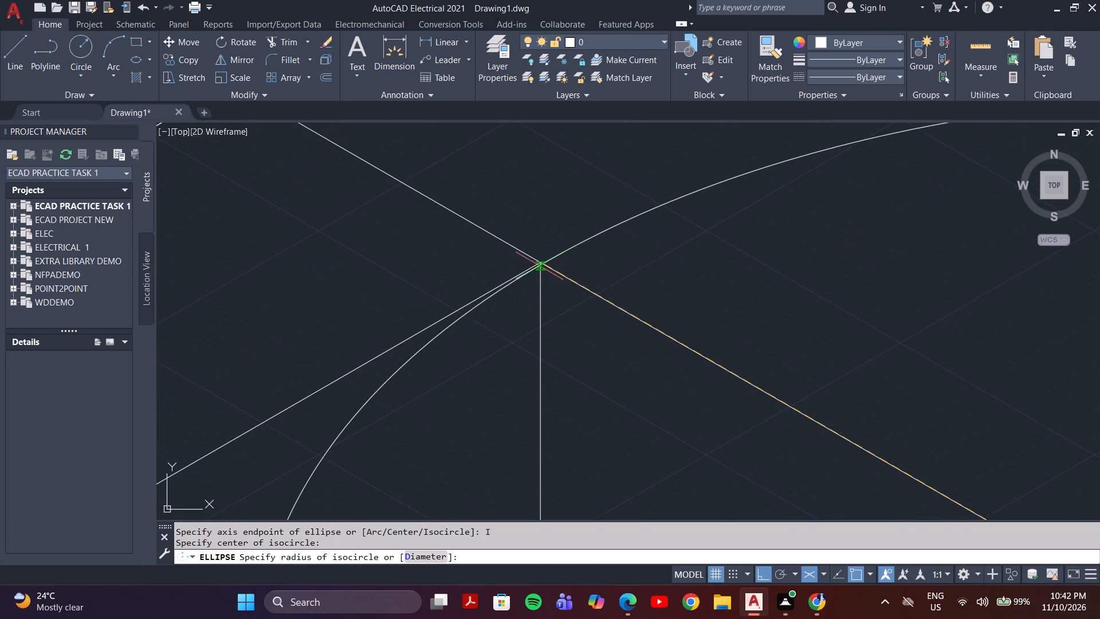
{"action": "left_click", "coordinate": [544, 260]}
{"action": "scroll", "coordinate": [583, 293], "scroll_direction": "down", "scroll_amount": 4}
{"action": "key", "text": "Escape"}
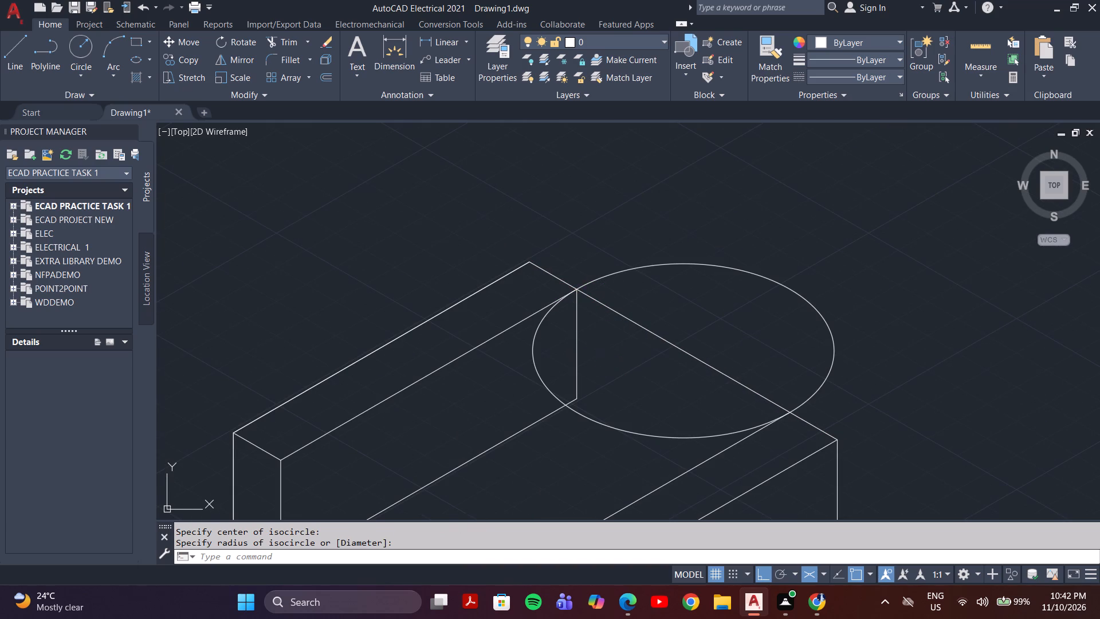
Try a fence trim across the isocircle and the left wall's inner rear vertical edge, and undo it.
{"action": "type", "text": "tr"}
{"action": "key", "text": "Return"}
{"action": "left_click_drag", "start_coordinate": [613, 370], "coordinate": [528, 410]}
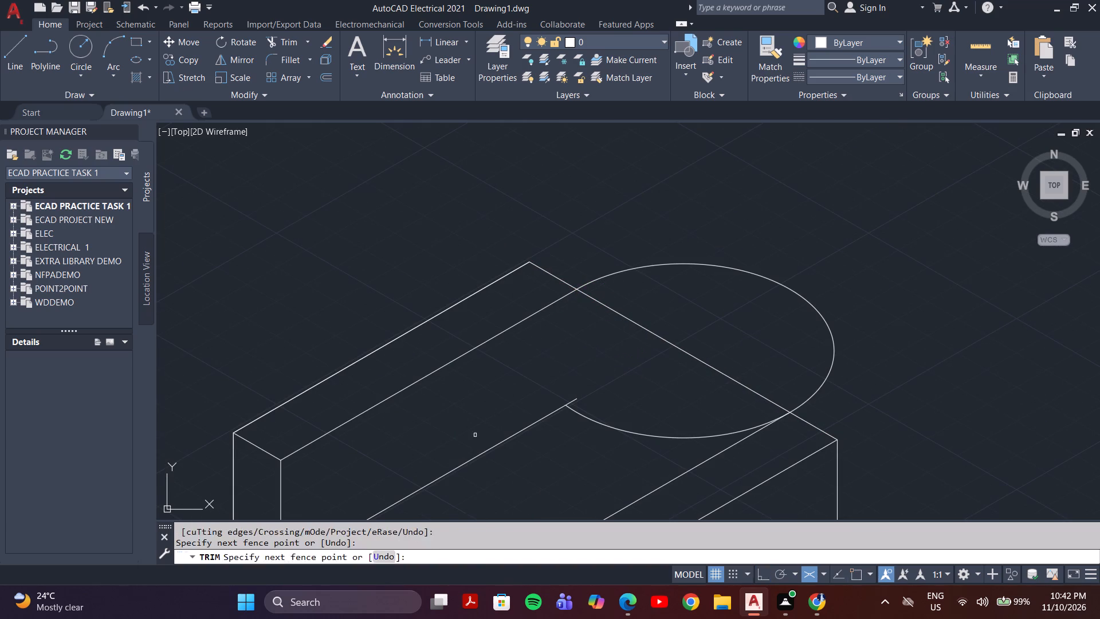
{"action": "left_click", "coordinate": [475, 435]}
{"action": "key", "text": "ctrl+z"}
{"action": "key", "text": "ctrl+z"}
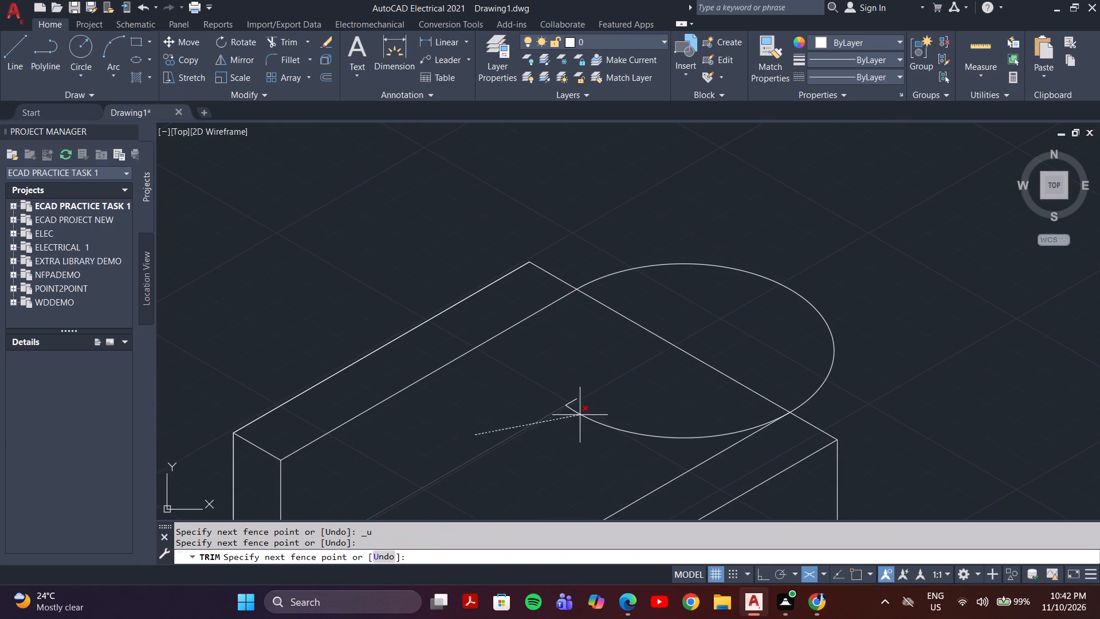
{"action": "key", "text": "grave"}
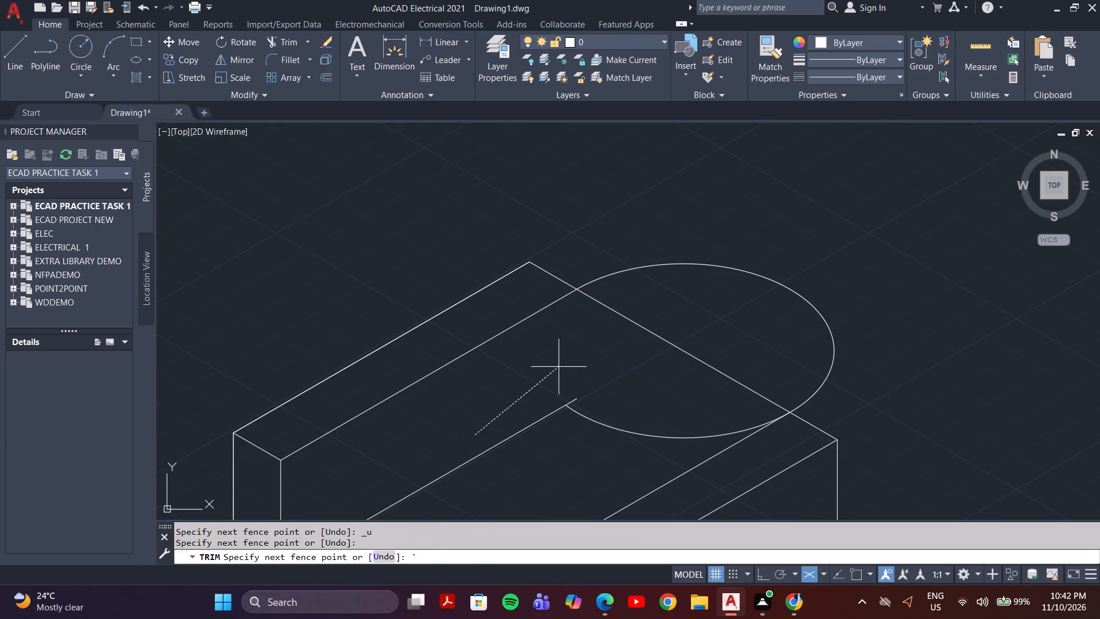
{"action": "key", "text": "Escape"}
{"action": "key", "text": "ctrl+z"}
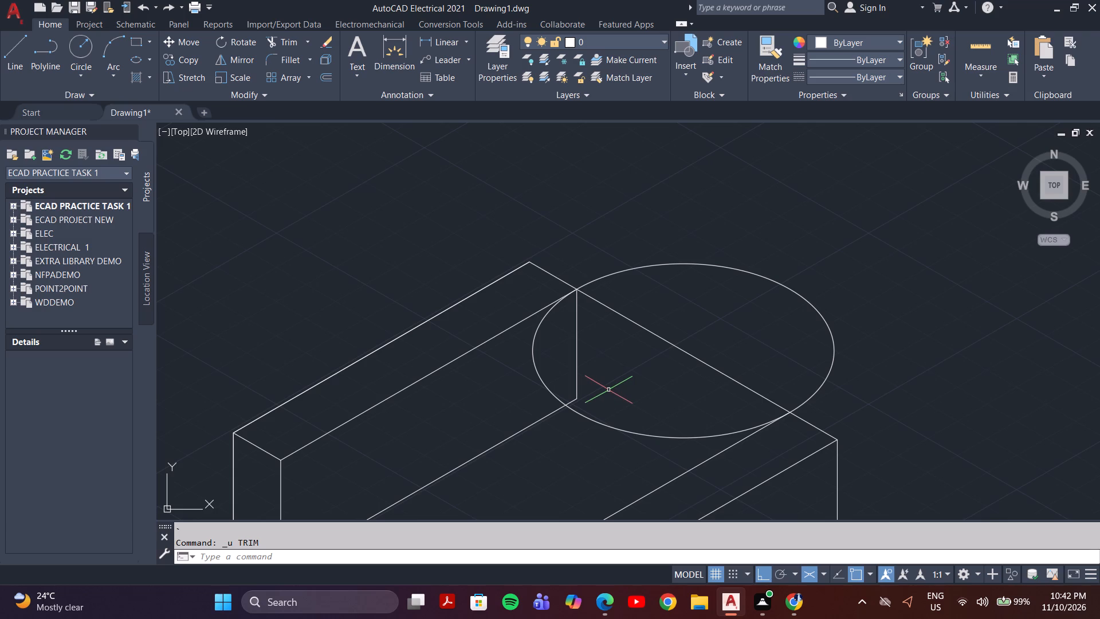
Trim away the left wall's inner rear vertical edge, the floor line's end past the isocircle, and the isocircle's front half.
{"action": "type", "text": "tr"}
{"action": "key", "text": "Return"}
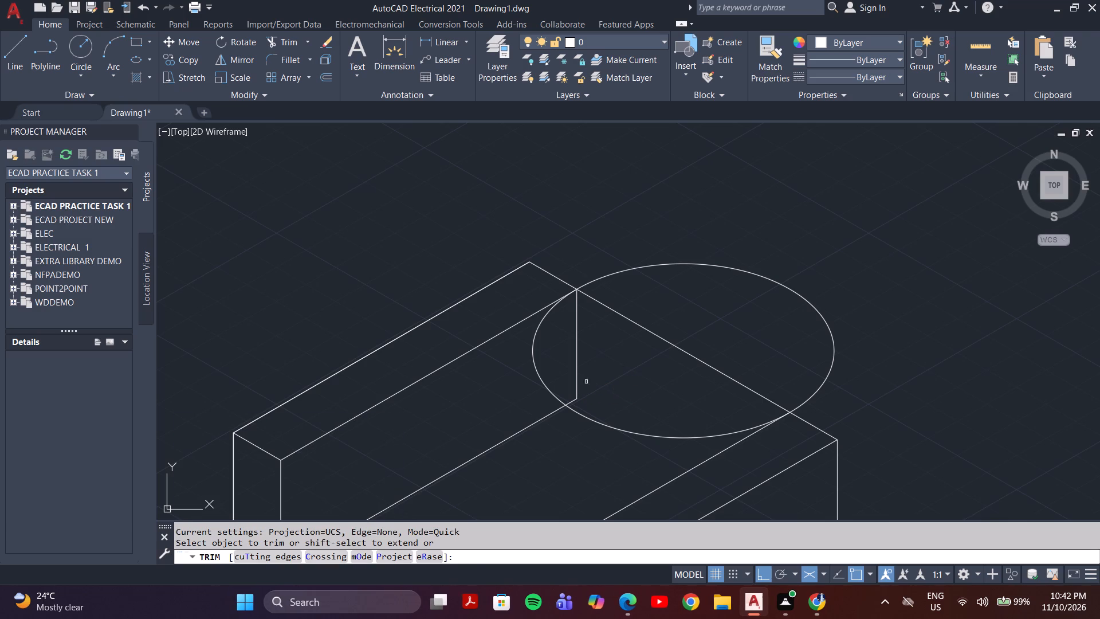
{"action": "left_click", "coordinate": [576, 374]}
{"action": "left_click", "coordinate": [575, 399]}
{"action": "scroll", "coordinate": [532, 459], "scroll_direction": "down", "scroll_amount": 2}
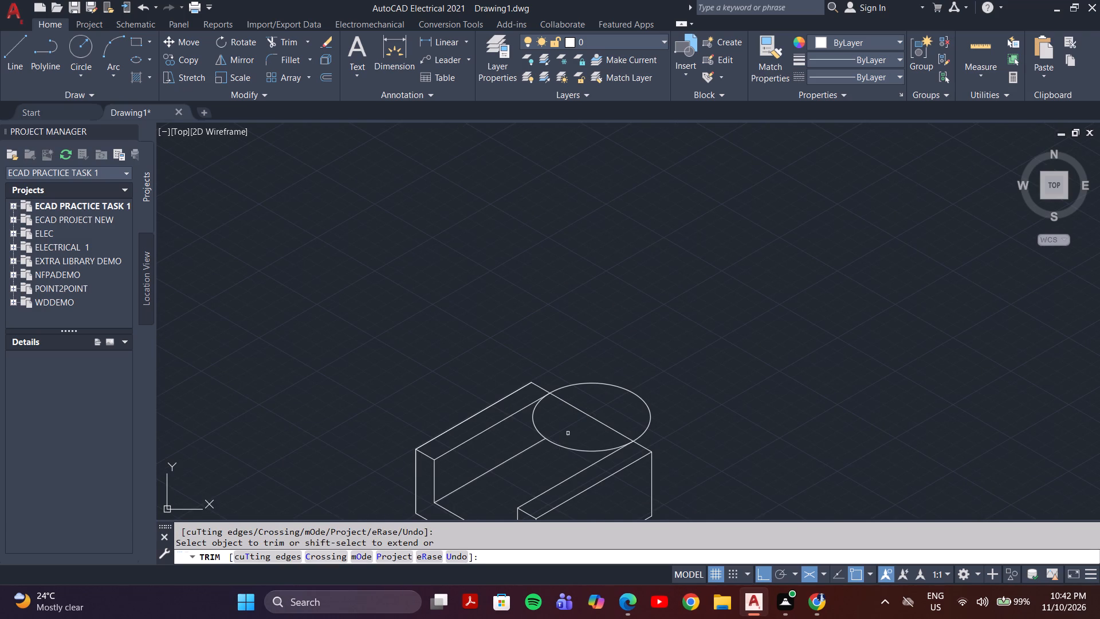
{"action": "left_click", "coordinate": [560, 445]}
{"action": "left_click", "coordinate": [536, 430]}
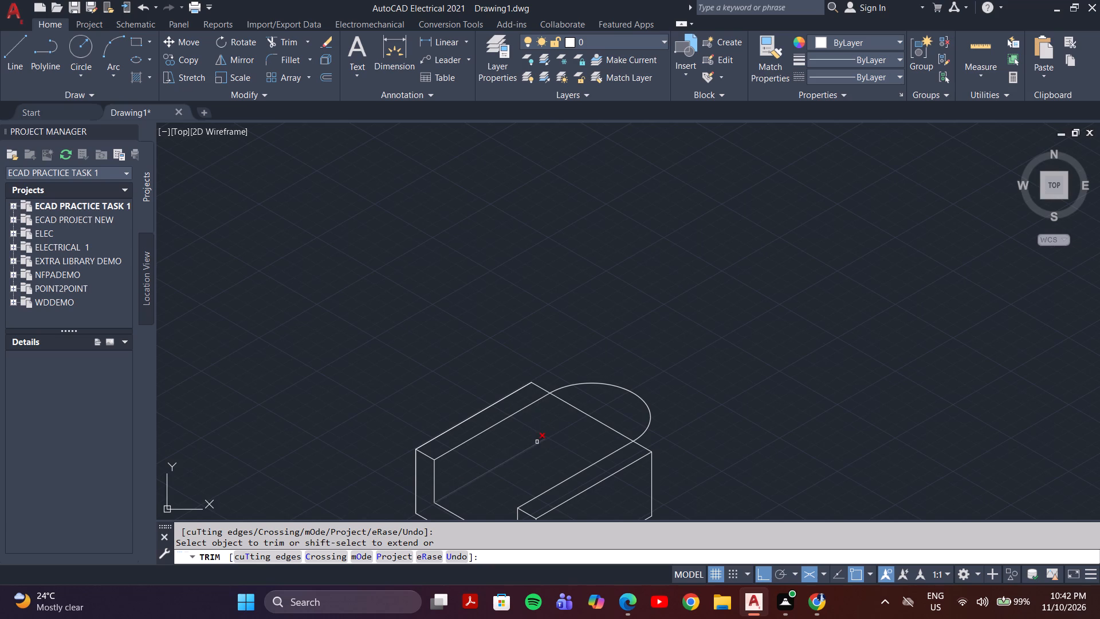
Trim away the remaining floor depth line beside the left wall and the straight rear connecting line across the arc.
{"action": "left_click", "coordinate": [537, 443]}
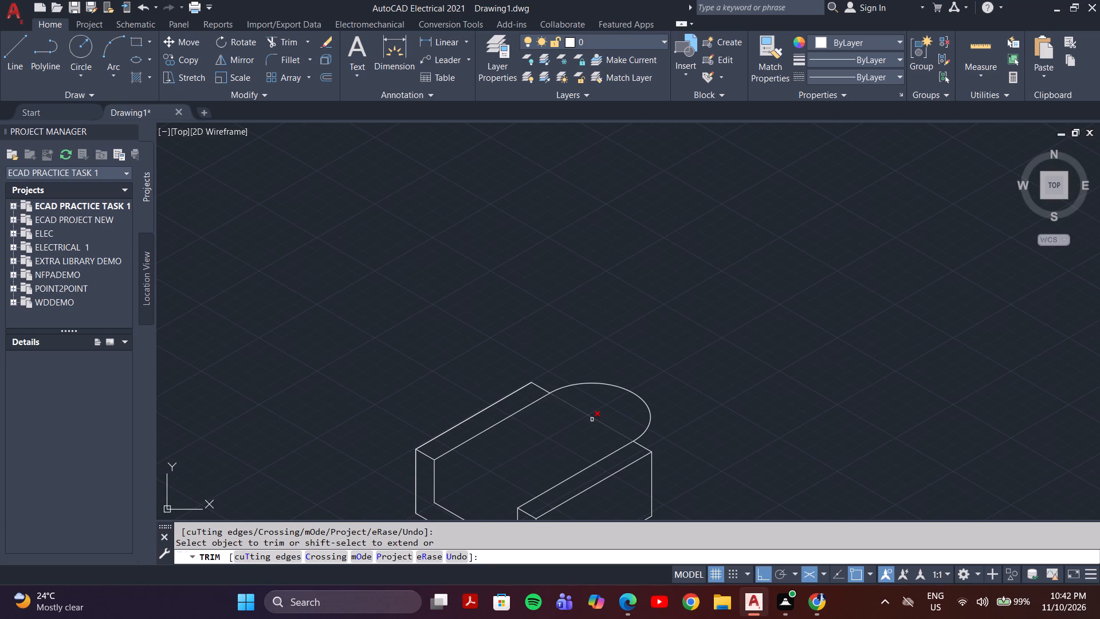
{"action": "left_click", "coordinate": [592, 420]}
{"action": "key", "text": "Escape"}
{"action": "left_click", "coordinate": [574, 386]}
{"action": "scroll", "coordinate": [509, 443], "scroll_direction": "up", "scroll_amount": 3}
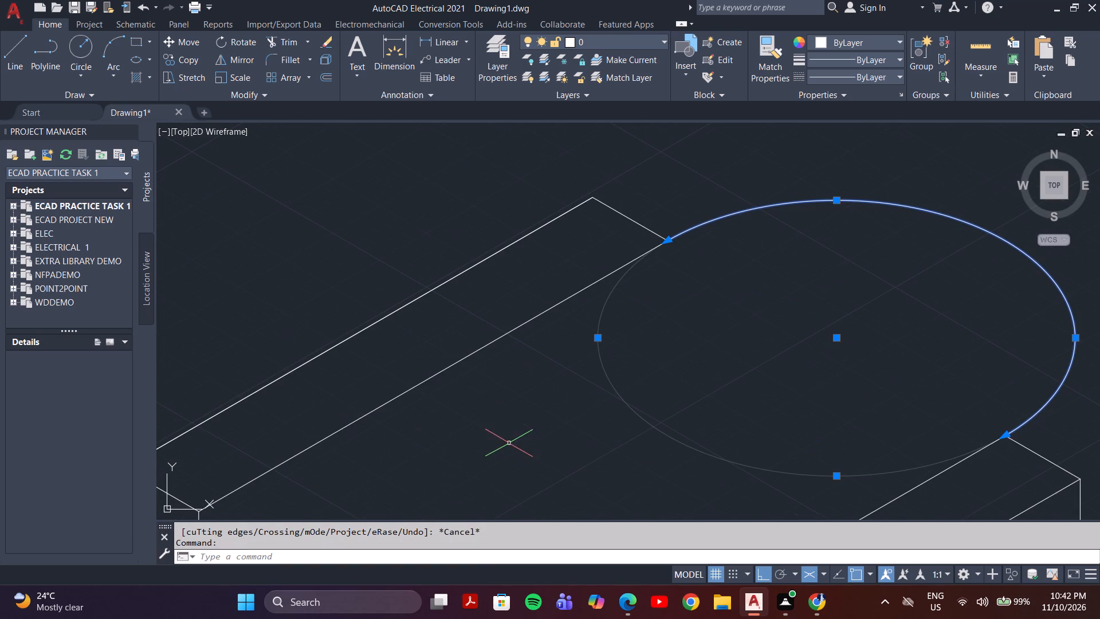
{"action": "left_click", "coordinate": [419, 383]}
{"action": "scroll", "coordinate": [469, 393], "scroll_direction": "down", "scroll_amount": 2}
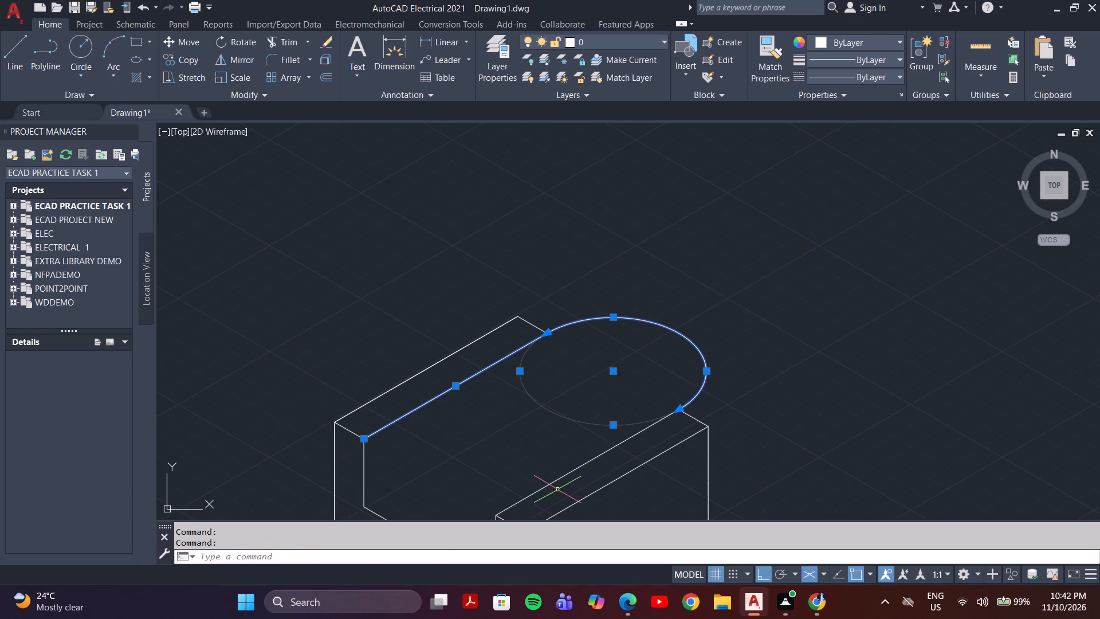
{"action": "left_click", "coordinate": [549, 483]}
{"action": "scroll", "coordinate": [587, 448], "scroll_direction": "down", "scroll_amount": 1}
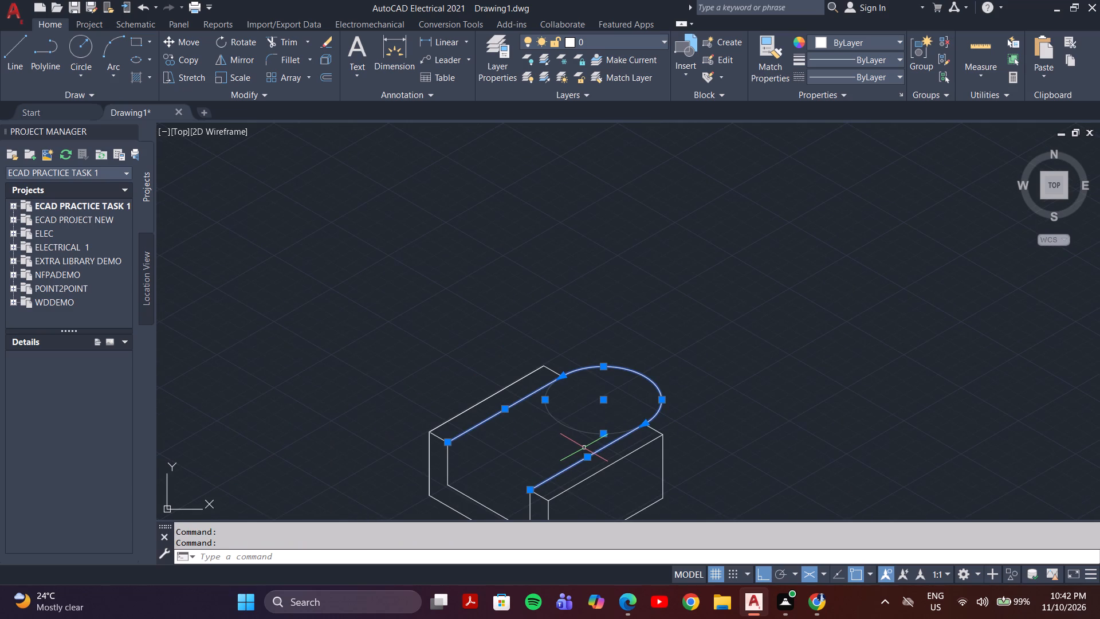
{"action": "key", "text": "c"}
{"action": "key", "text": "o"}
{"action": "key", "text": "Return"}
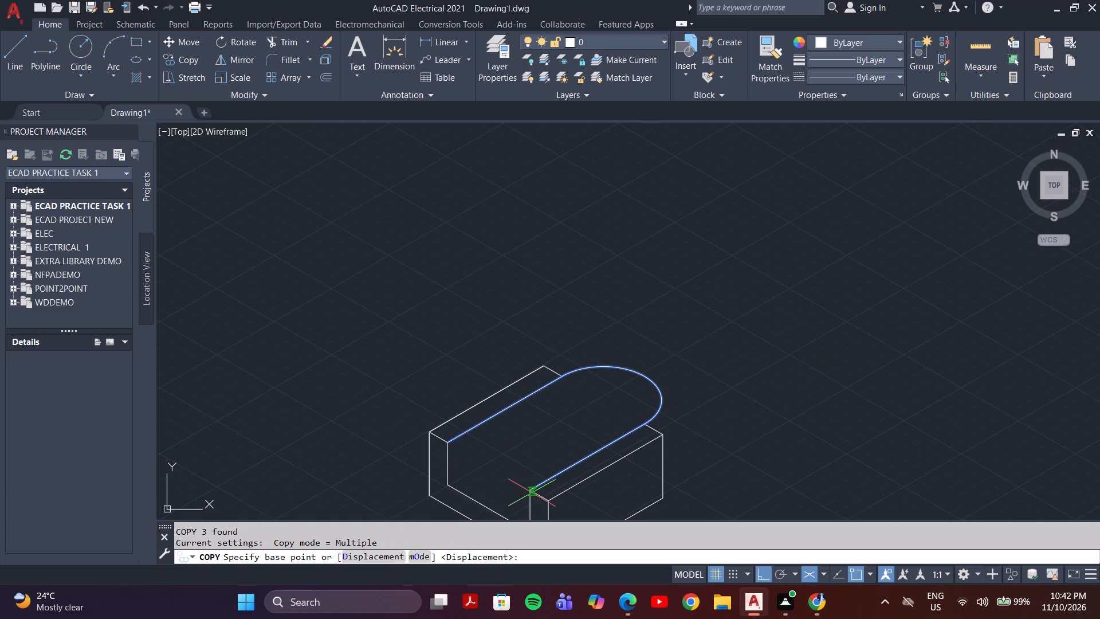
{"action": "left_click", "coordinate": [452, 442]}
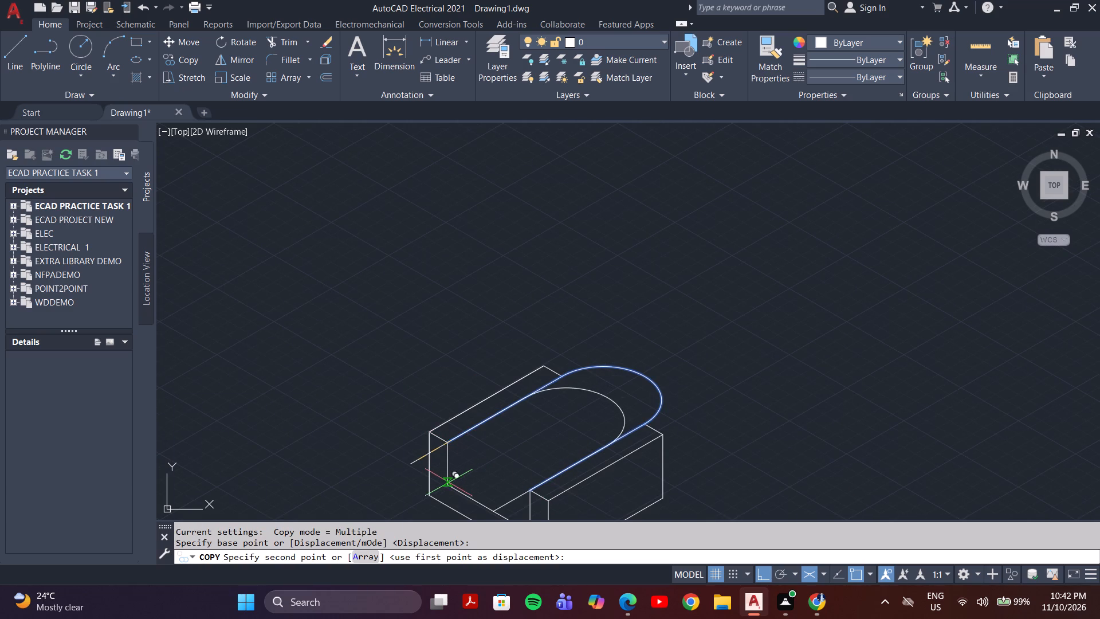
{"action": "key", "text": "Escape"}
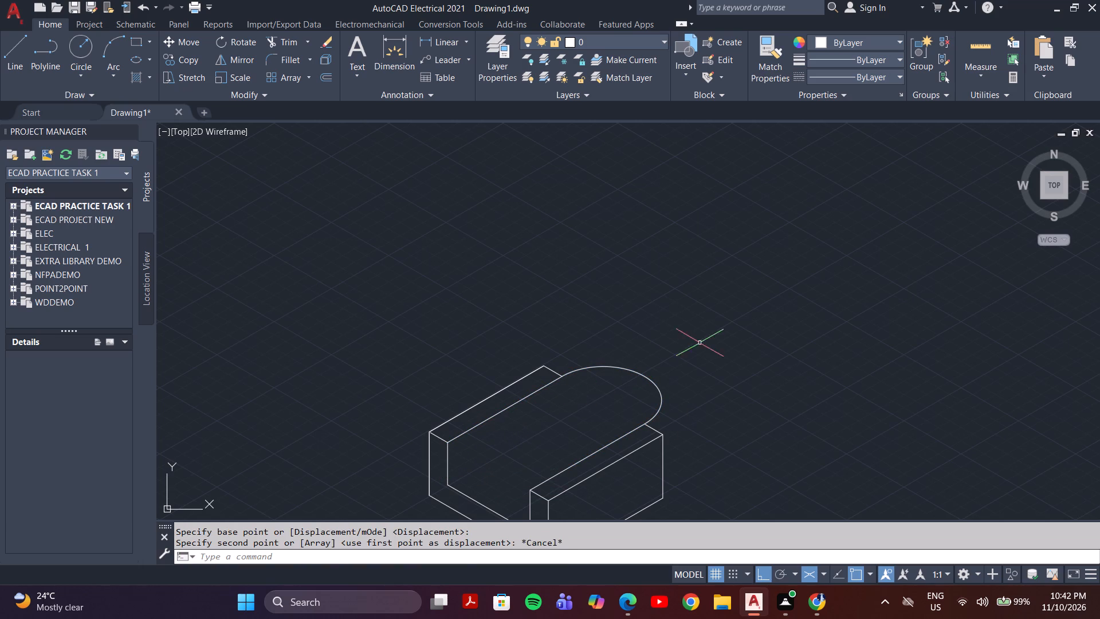
Copy the rear arc and both inner top edges straight down from the left wall's inner front top corner to its inner floor corner.
{"action": "left_click_drag", "start_coordinate": [701, 342], "coordinate": [687, 346]}
{"action": "left_click", "coordinate": [607, 398]}
{"action": "left_click", "coordinate": [516, 402]}
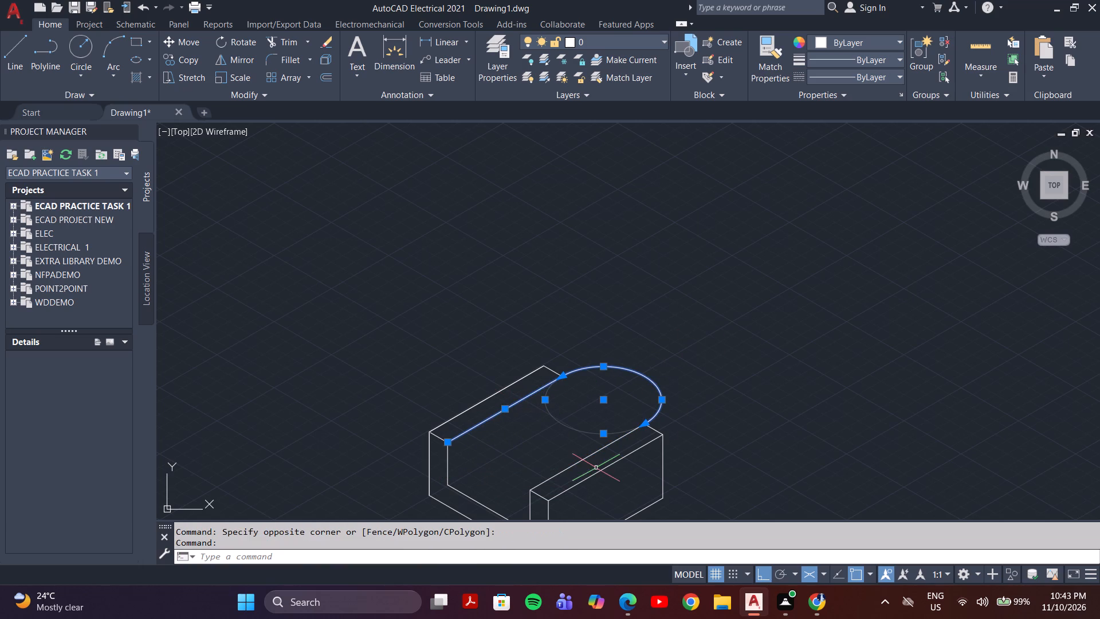
{"action": "left_click", "coordinate": [583, 460]}
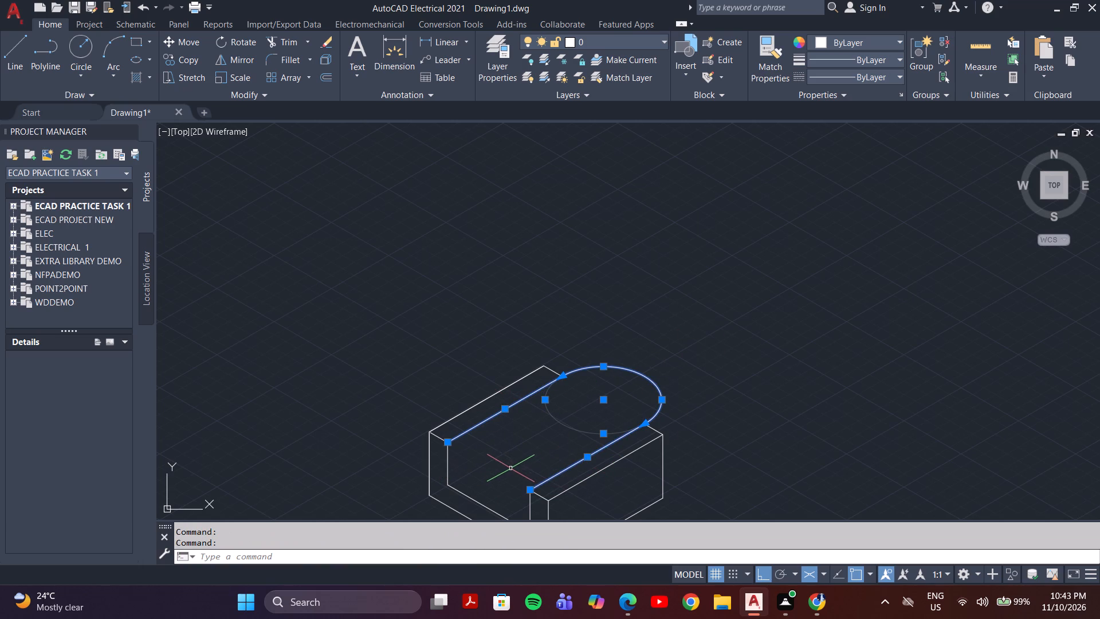
{"action": "key", "text": "c"}
{"action": "key", "text": "o"}
{"action": "key", "text": "Return"}
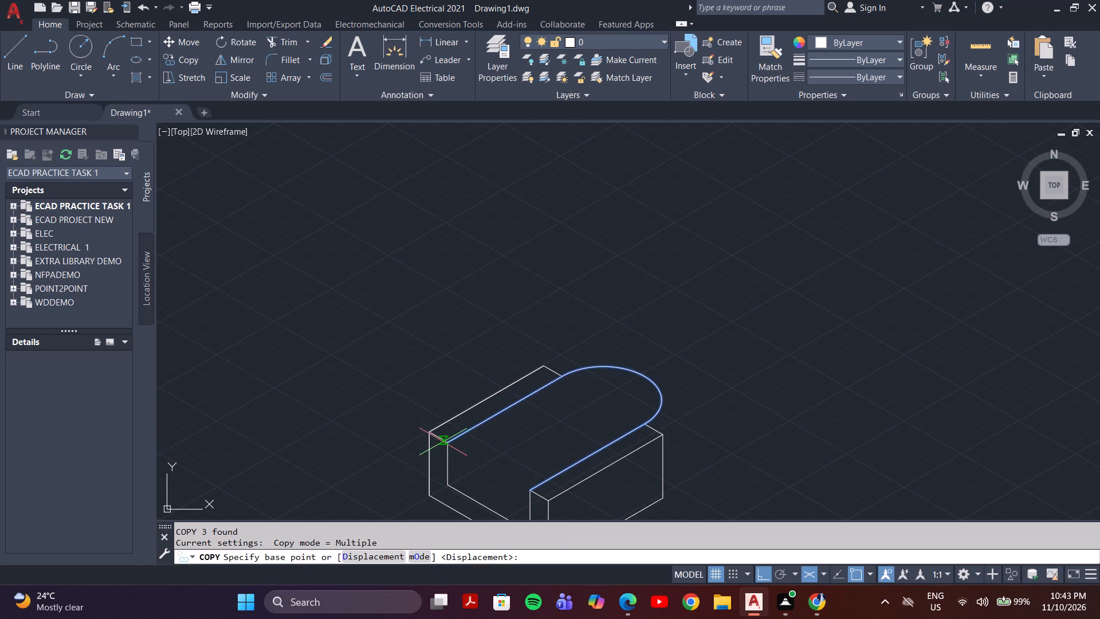
{"action": "left_click", "coordinate": [449, 443]}
{"action": "key", "text": "F5"}
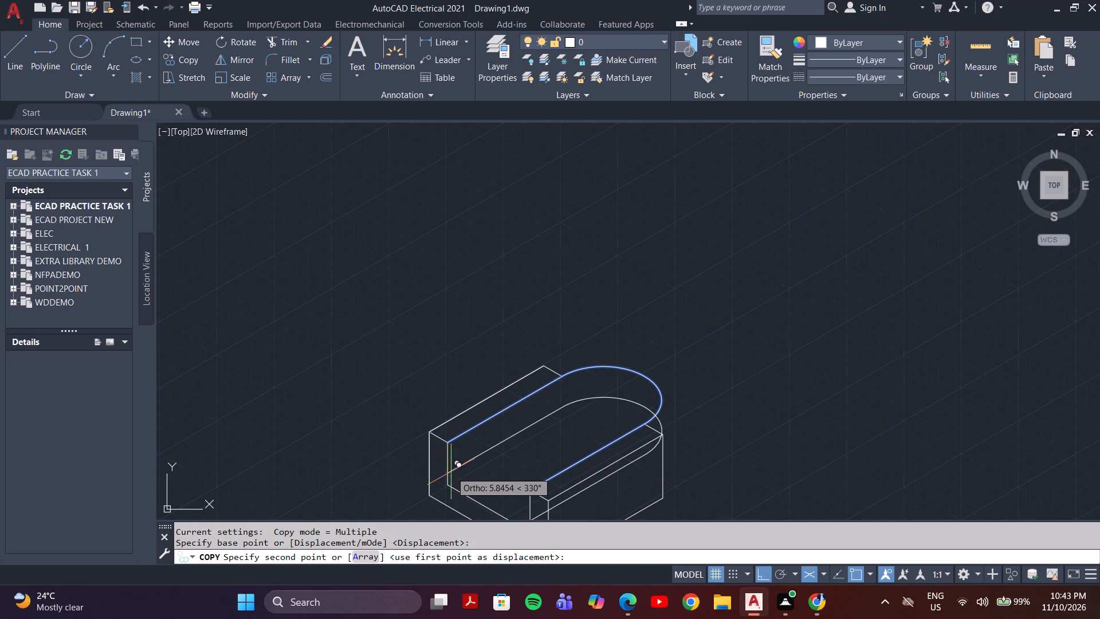
{"action": "scroll", "coordinate": [450, 482], "scroll_direction": "up", "scroll_amount": 4}
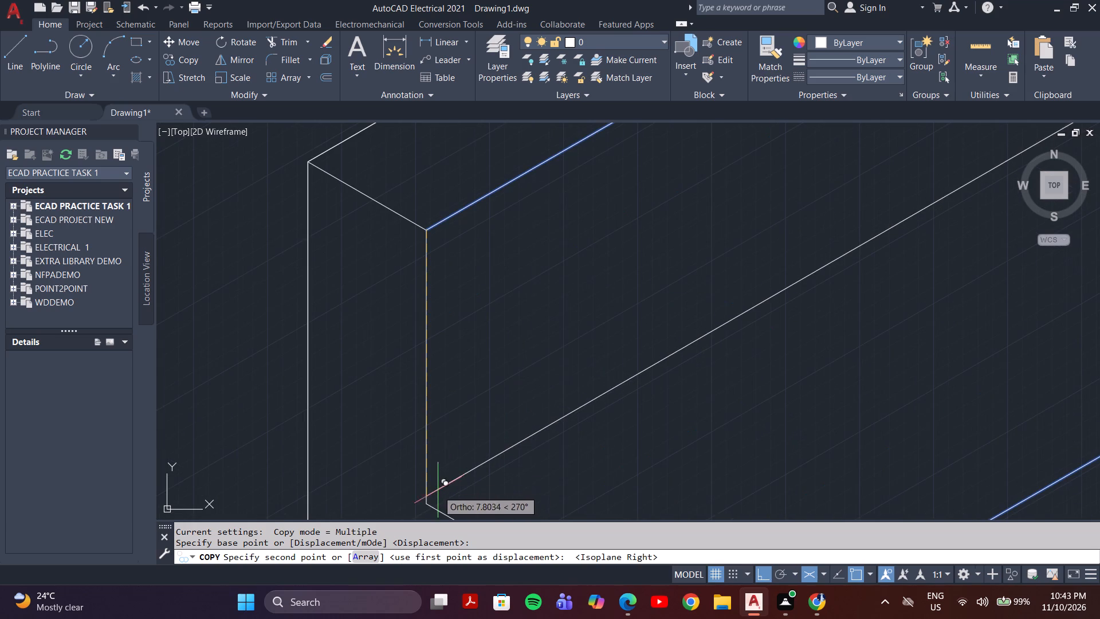
{"action": "left_click", "coordinate": [428, 502]}
{"action": "scroll", "coordinate": [478, 460], "scroll_direction": "down", "scroll_amount": 3}
{"action": "key", "text": "Escape"}
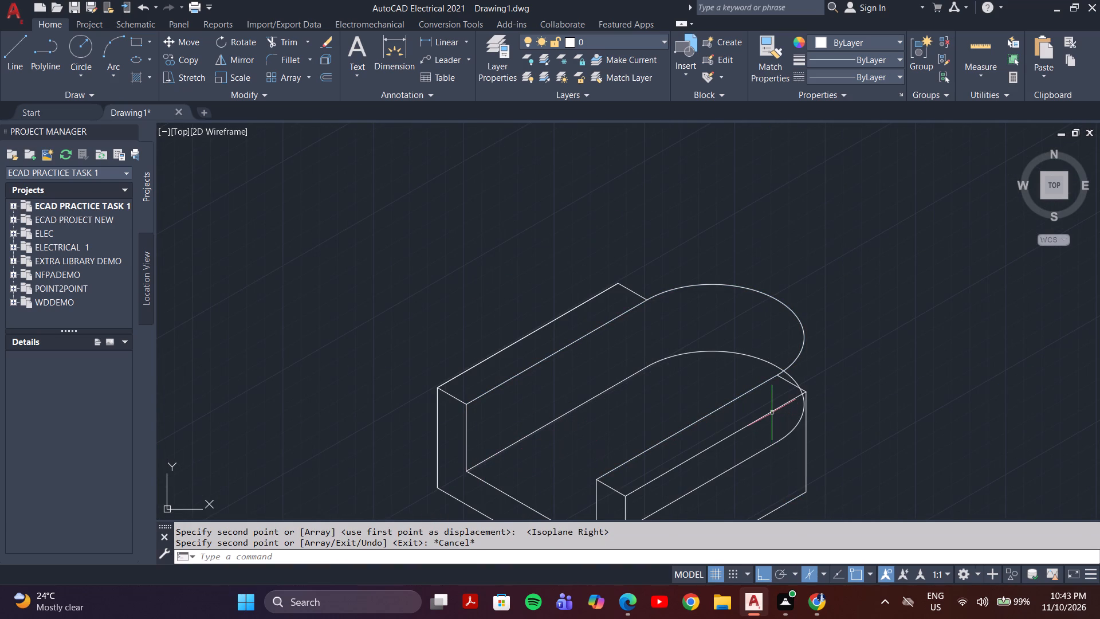
Trim away the parts of the copied arc and copied right-hand edge that lie behind the right wall.
{"action": "key", "text": "t"}
{"action": "key", "text": "r"}
{"action": "key", "text": "Return"}
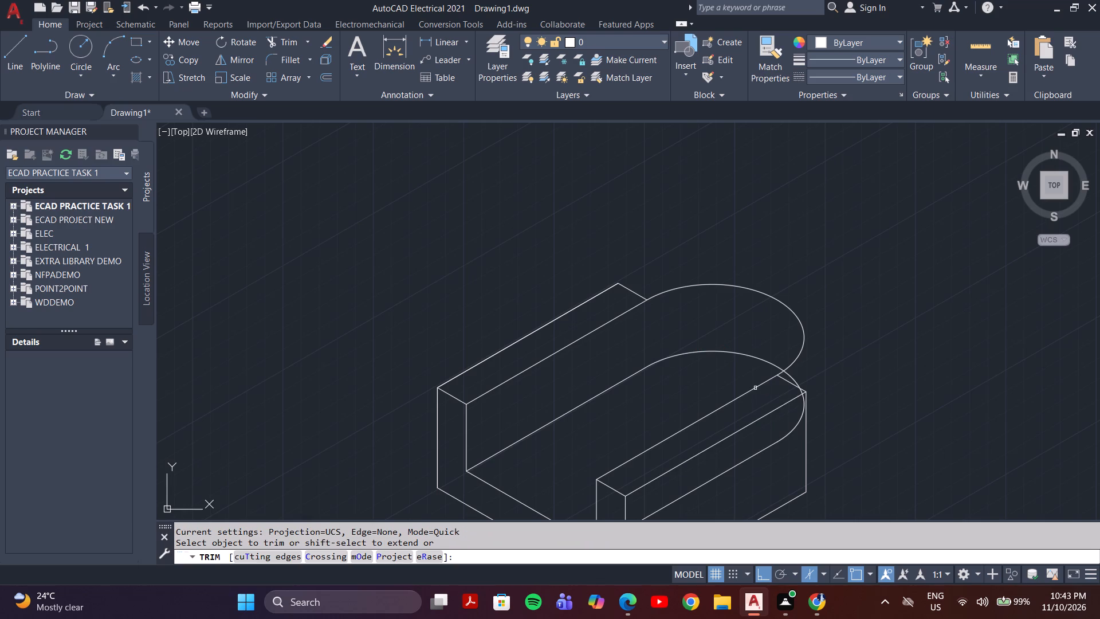
{"action": "scroll", "coordinate": [795, 394], "scroll_direction": "up", "scroll_amount": 3}
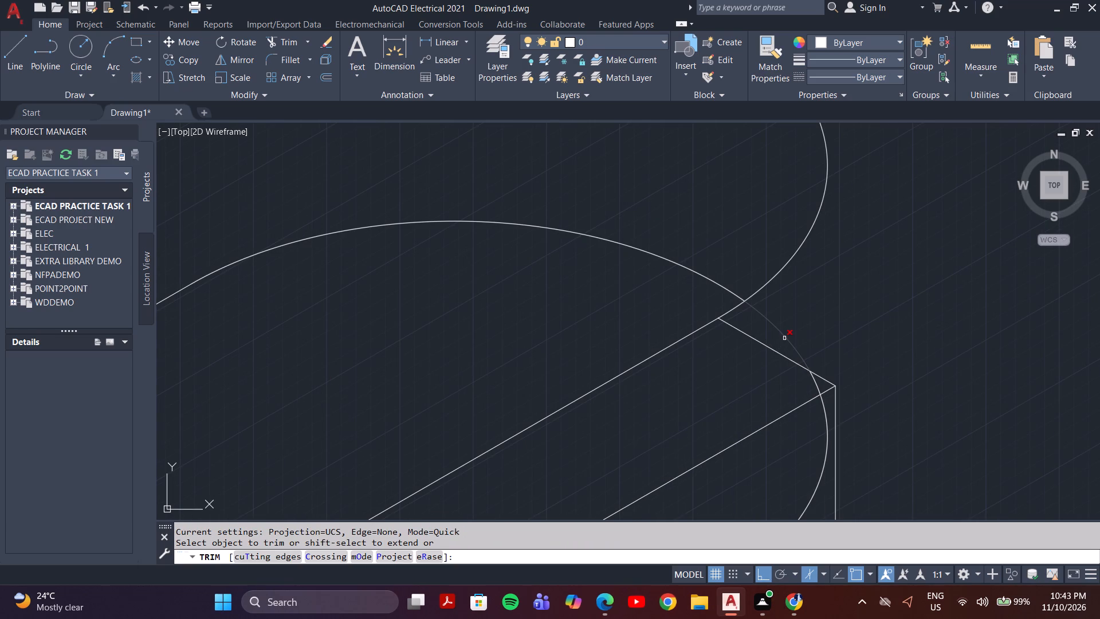
{"action": "scroll", "coordinate": [784, 338], "scroll_direction": "down", "scroll_amount": 2}
{"action": "left_click", "coordinate": [782, 334]}
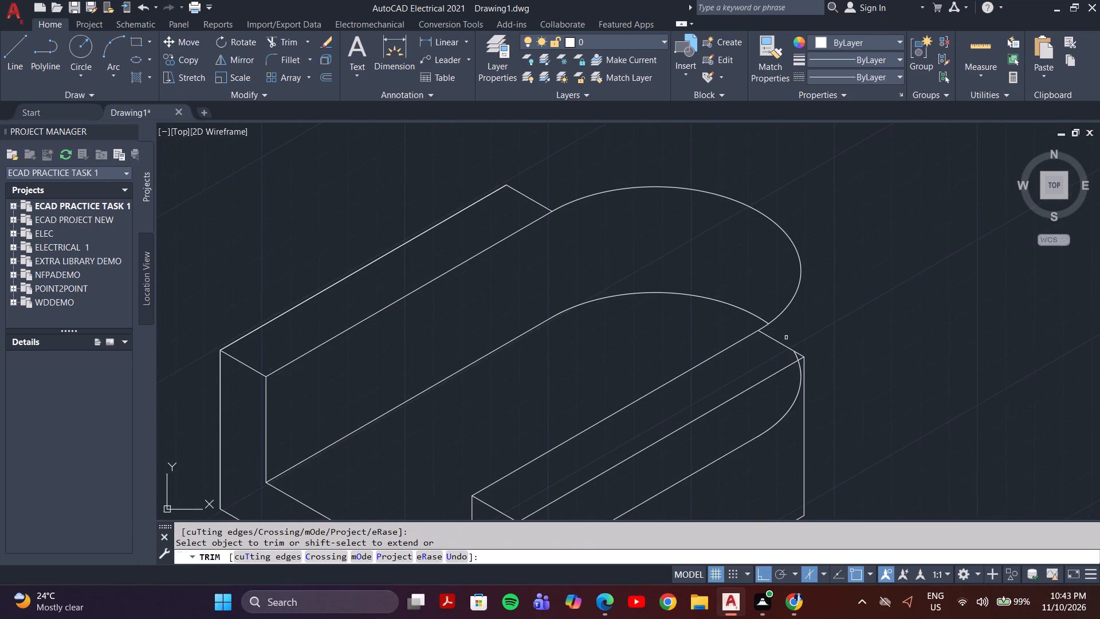
{"action": "left_click", "coordinate": [796, 396]}
{"action": "scroll", "coordinate": [795, 369], "scroll_direction": "up", "scroll_amount": 3}
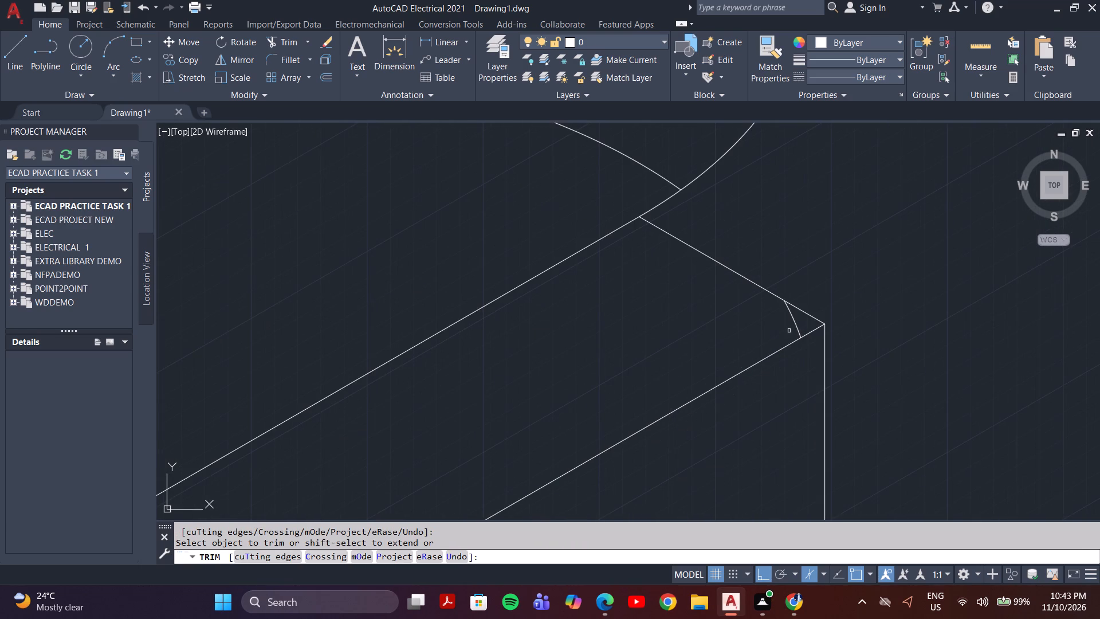
{"action": "left_click", "coordinate": [799, 326]}
{"action": "scroll", "coordinate": [784, 338], "scroll_direction": "down", "scroll_amount": 6}
{"action": "left_click", "coordinate": [738, 379]}
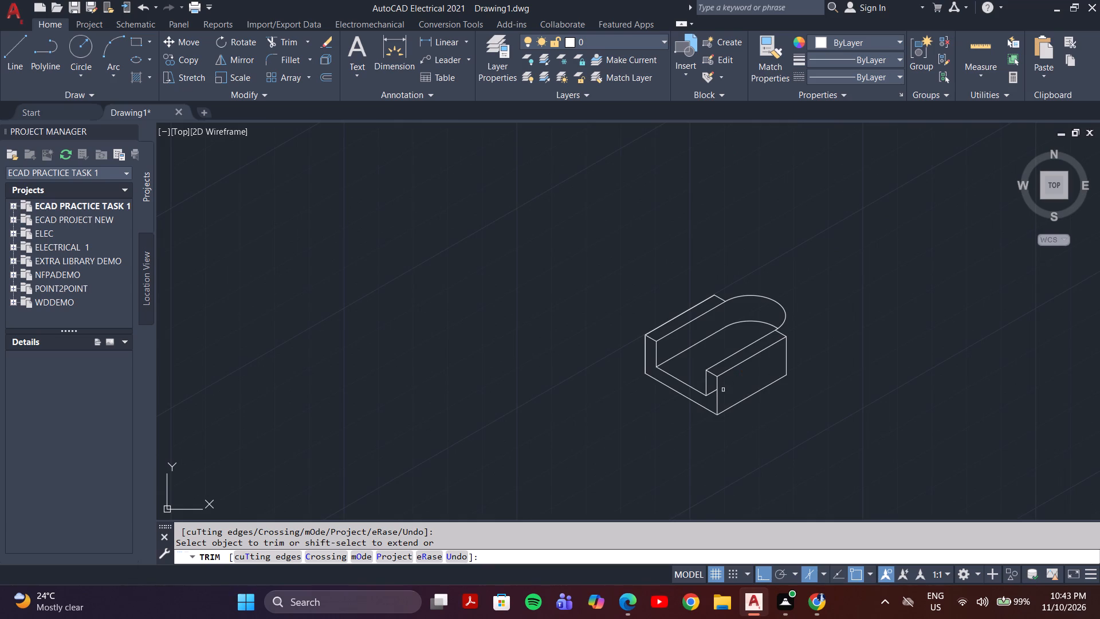
{"action": "scroll", "coordinate": [704, 397], "scroll_direction": "up", "scroll_amount": 4}
{"action": "left_click", "coordinate": [725, 382]}
{"action": "scroll", "coordinate": [725, 382], "scroll_direction": "down", "scroll_amount": 3}
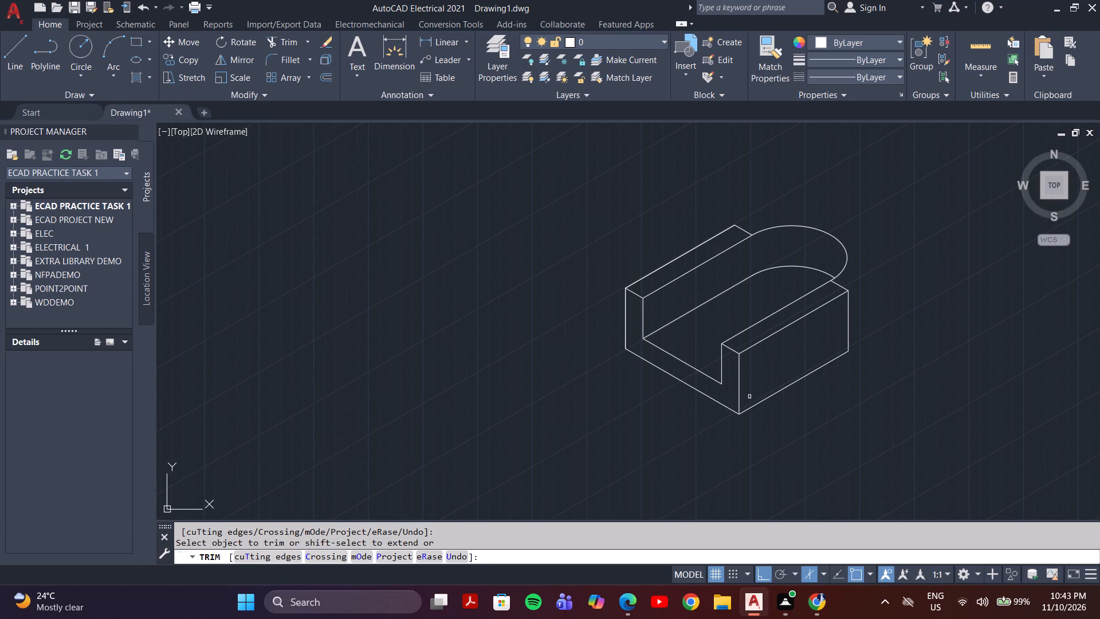
Trim away the right wall's outer rear vertical edge and the short rear top edges of both walls.
{"action": "key", "text": "l"}
{"action": "key", "text": "Return"}
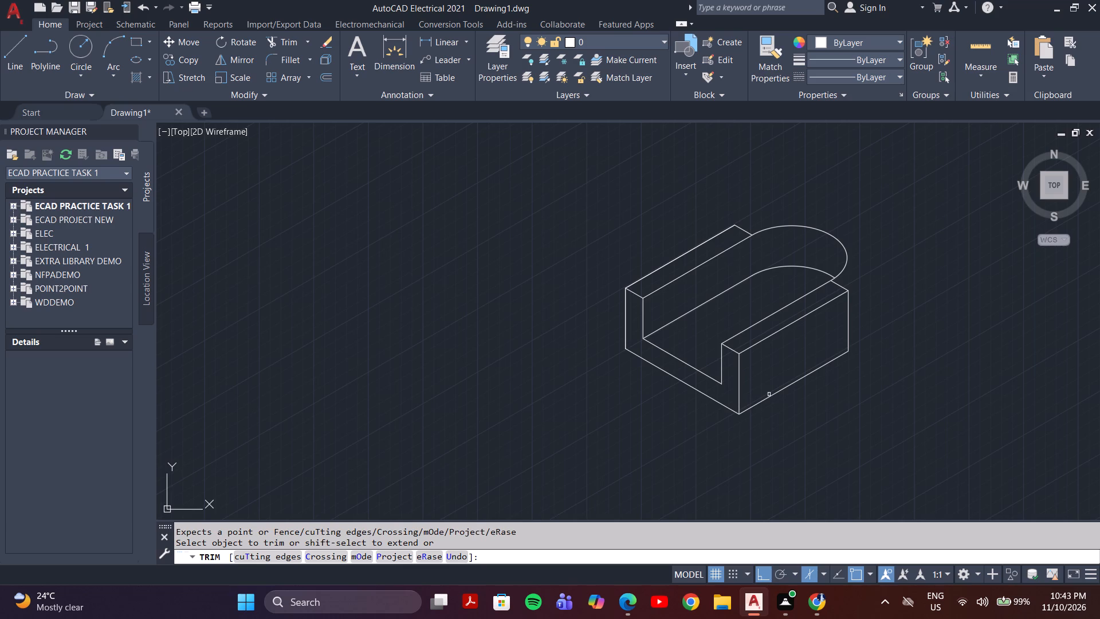
{"action": "left_click", "coordinate": [848, 338]}
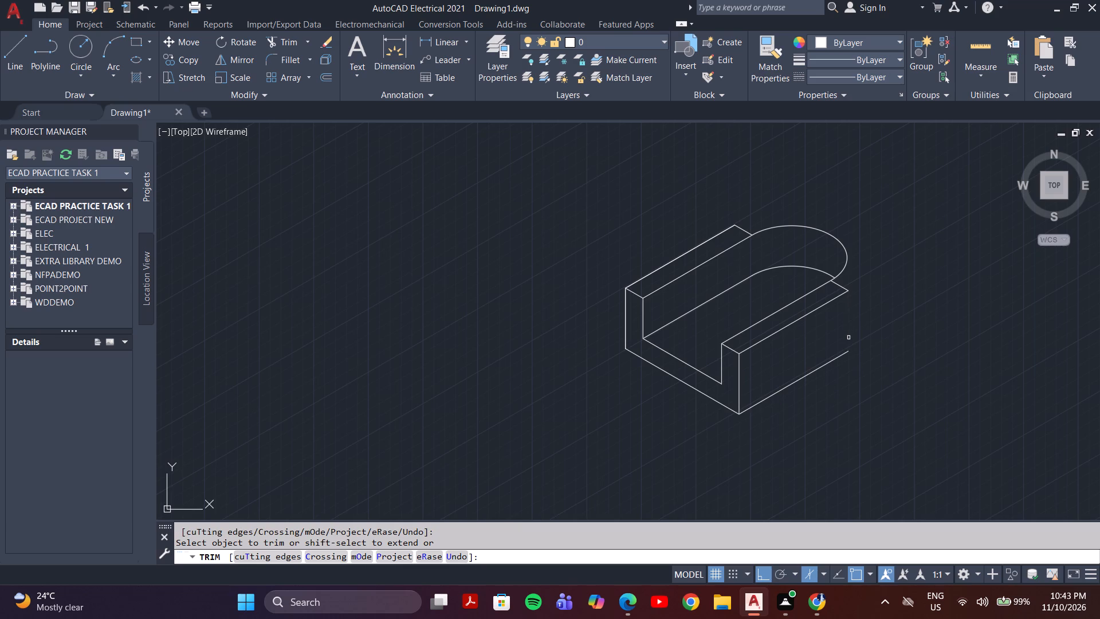
{"action": "left_click", "coordinate": [743, 230]}
{"action": "key", "text": "Escape"}
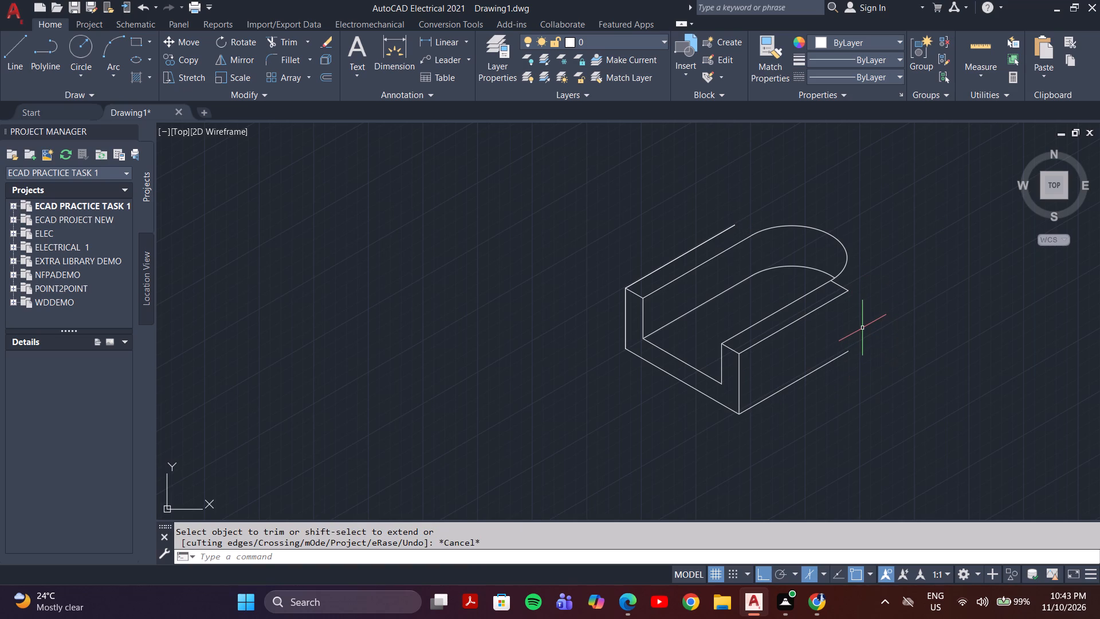
{"action": "type", "text": "tr"}
{"action": "key", "text": "Return"}
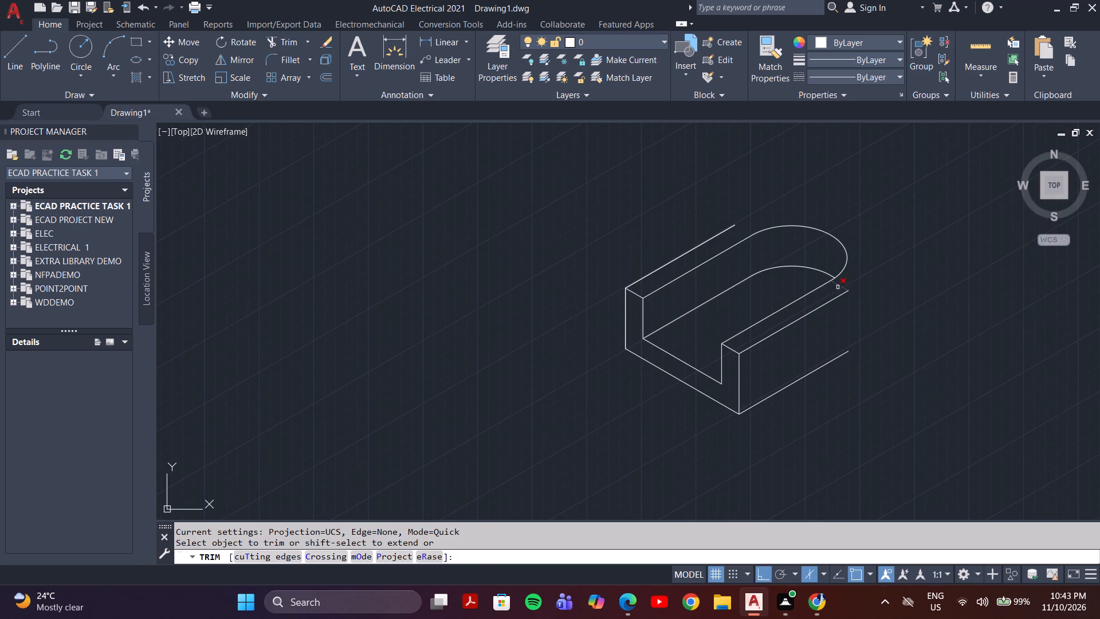
{"action": "left_click", "coordinate": [839, 287]}
{"action": "key", "text": "Escape"}
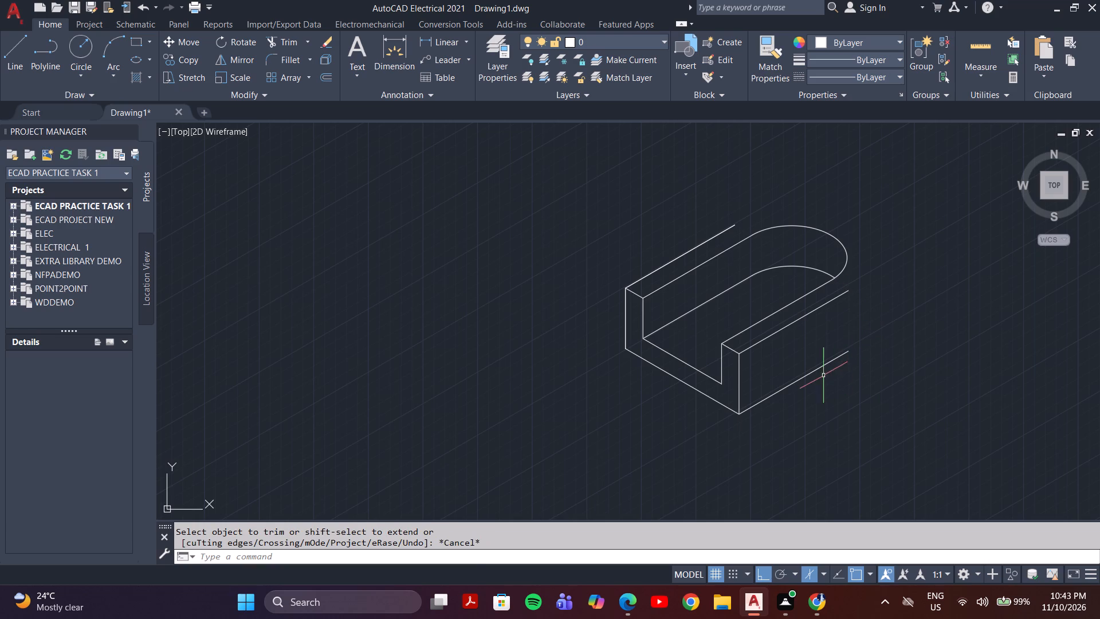
Draw a 44-unit line at 30° rearward from the right wall's outer front top corner.
{"action": "key", "text": "l"}
{"action": "key", "text": "Return"}
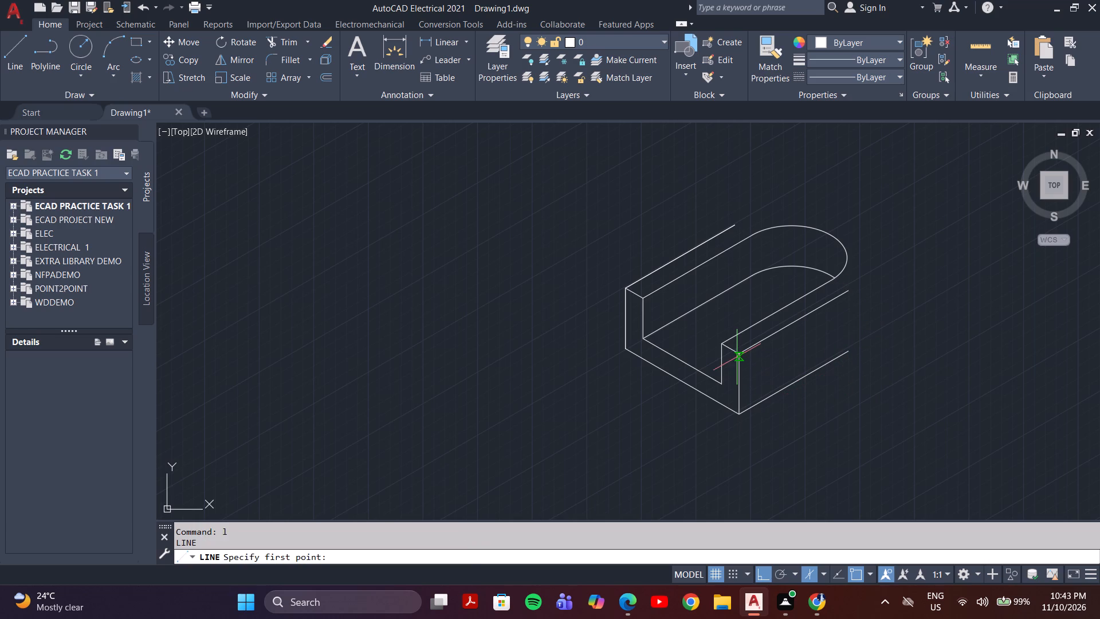
{"action": "left_click", "coordinate": [742, 358]}
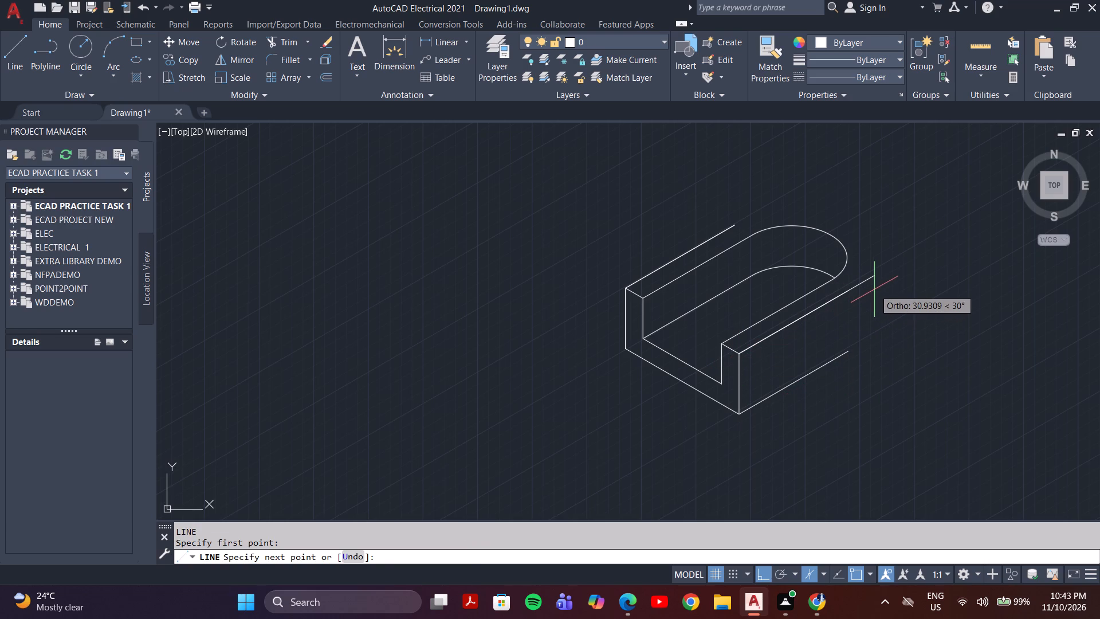
{"action": "type", "text": "44"}
{"action": "key", "text": "Return"}
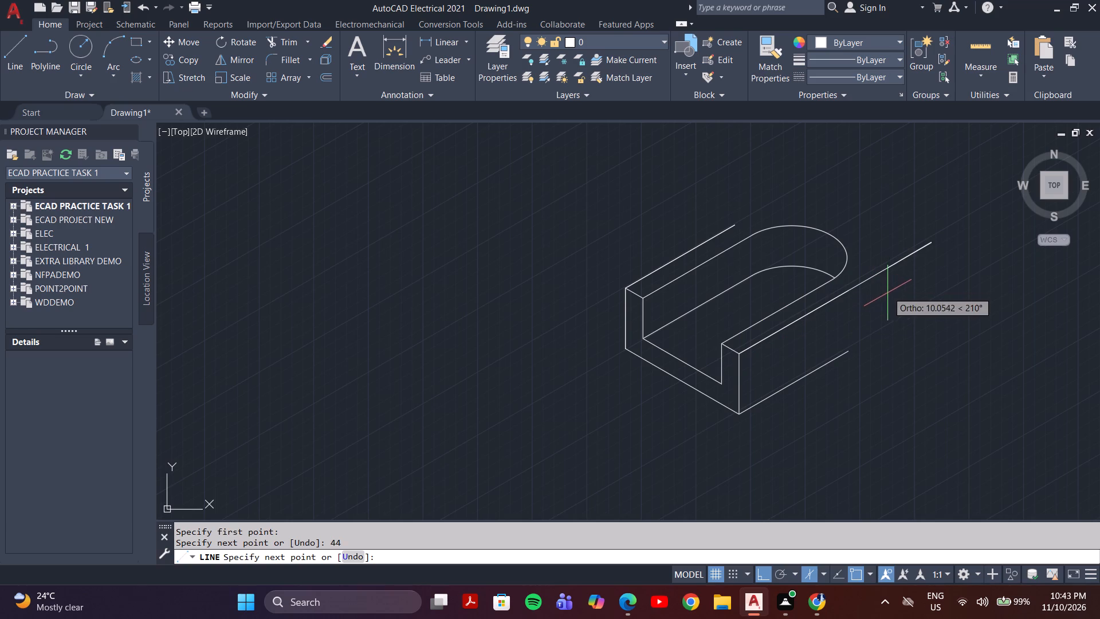
{"action": "key", "text": "Escape"}
Draw a 44-unit line at 30° rearward from the right wall's outer front bottom corner.
{"action": "key", "text": "l"}
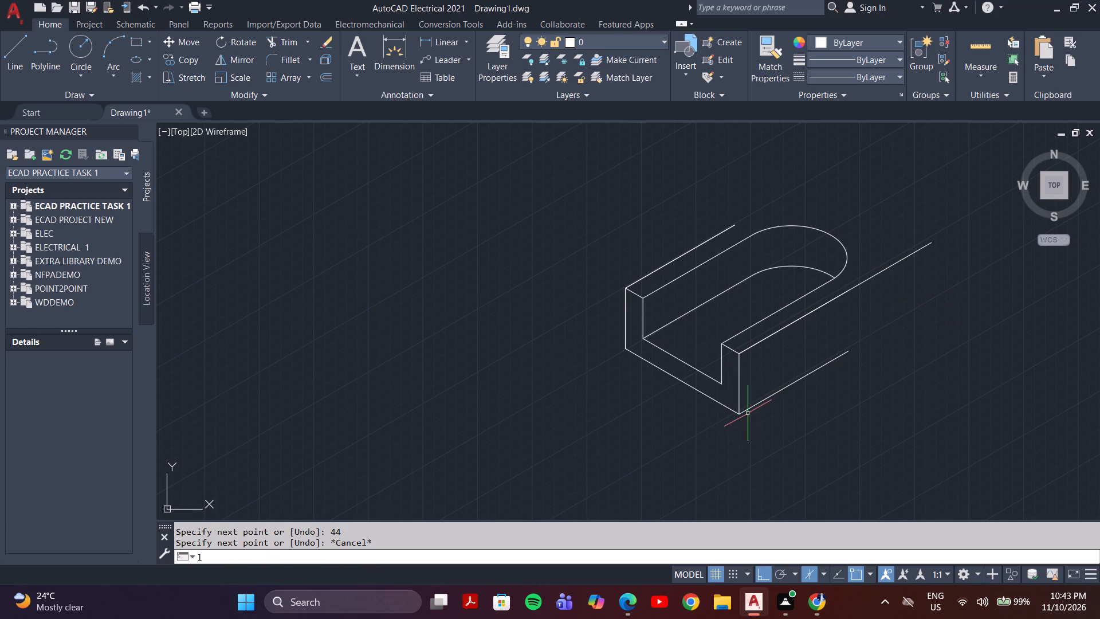
{"action": "key", "text": "Return"}
{"action": "left_click", "coordinate": [739, 414]}
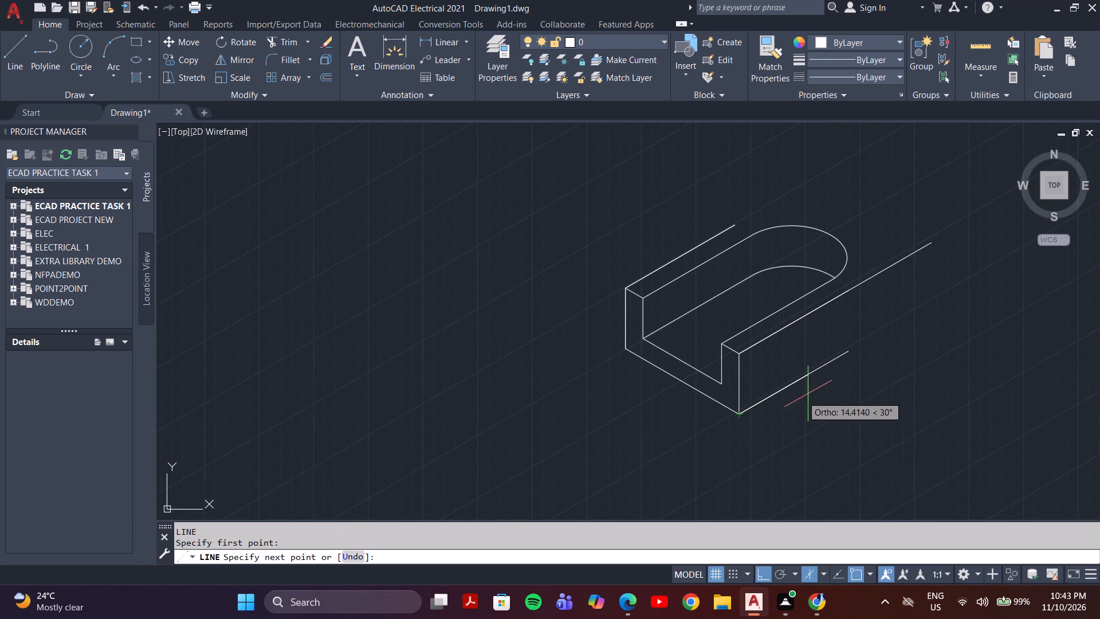
{"action": "type", "text": "44"}
{"action": "key", "text": "Return"}
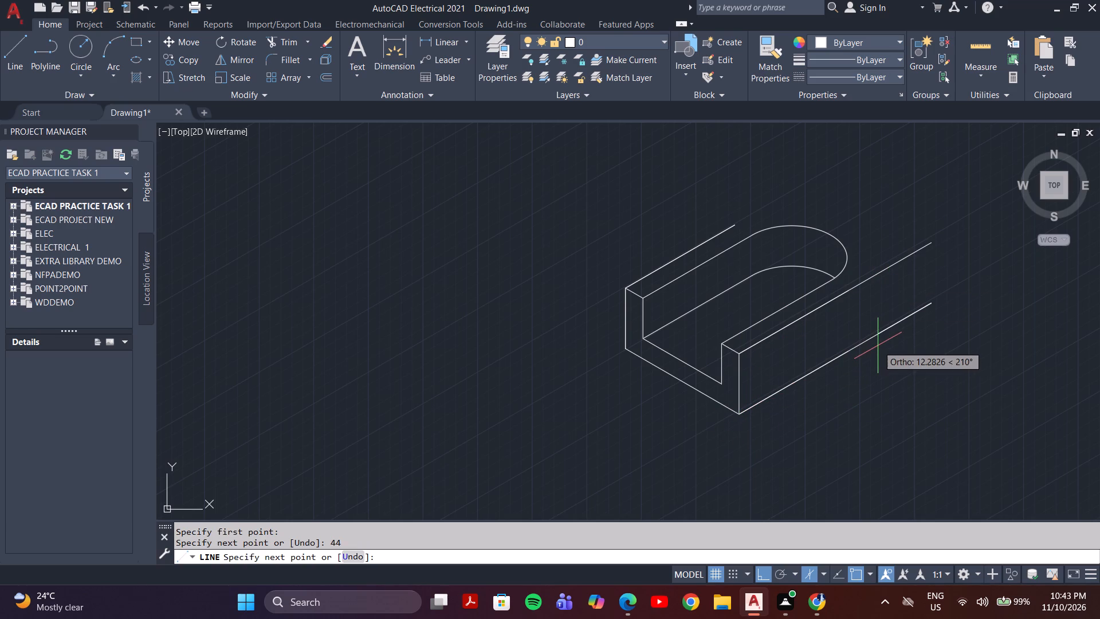
{"action": "key", "text": "Escape"}
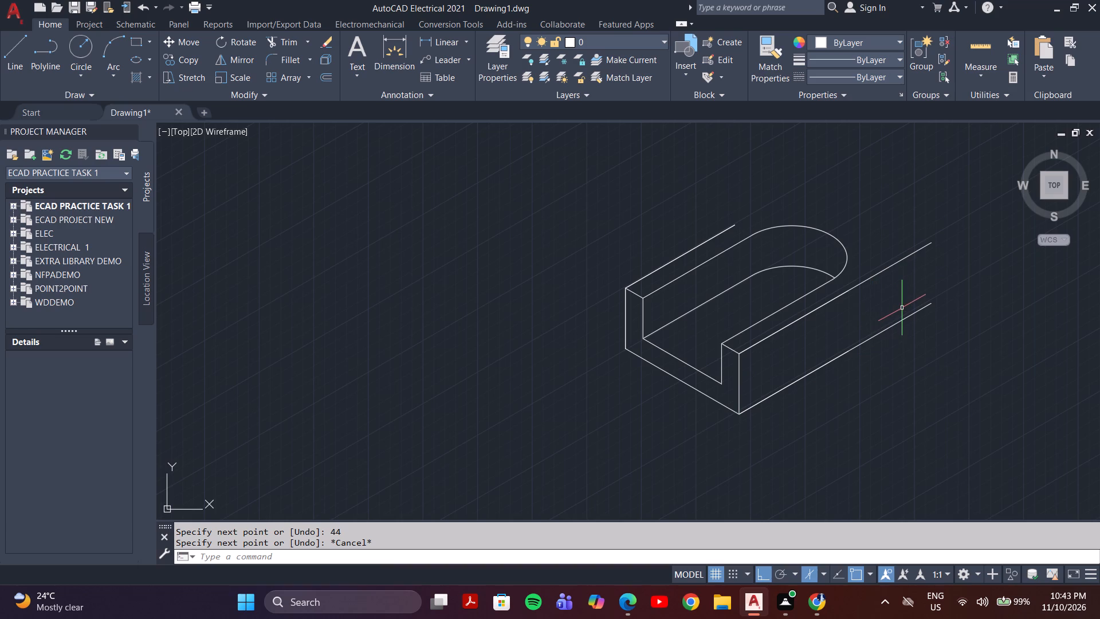
Draw a vertical line joining the rear ends of the right side's extended top and bottom edges.
{"action": "key", "text": "l"}
{"action": "key", "text": "Return"}
{"action": "left_click_drag", "start_coordinate": [931, 242], "coordinate": [933, 267]}
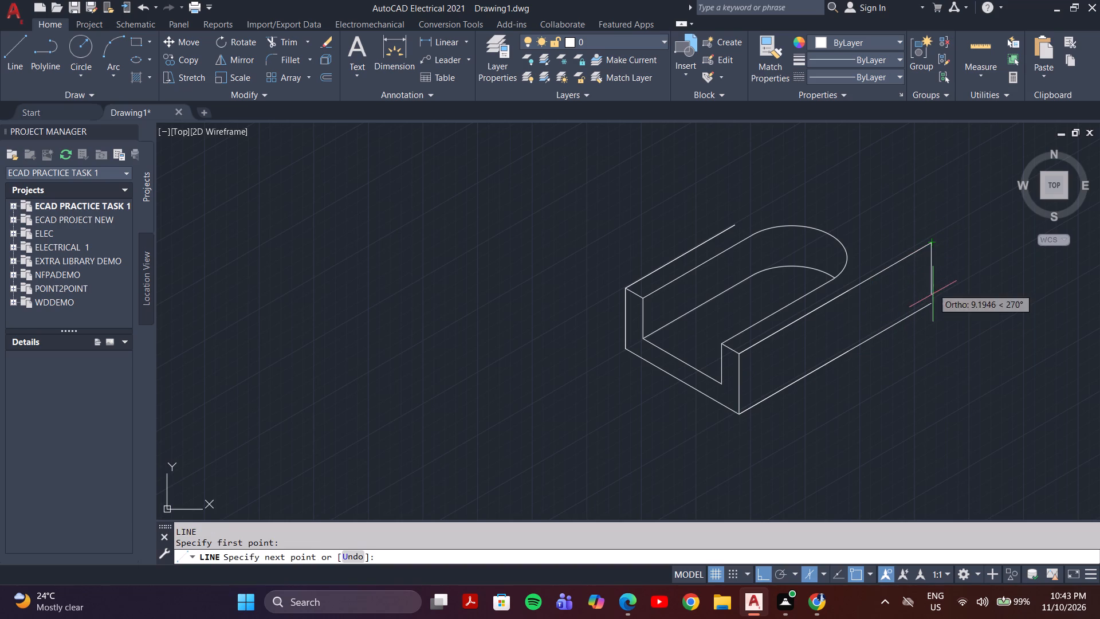
{"action": "left_click", "coordinate": [929, 306]}
{"action": "key", "text": "Escape"}
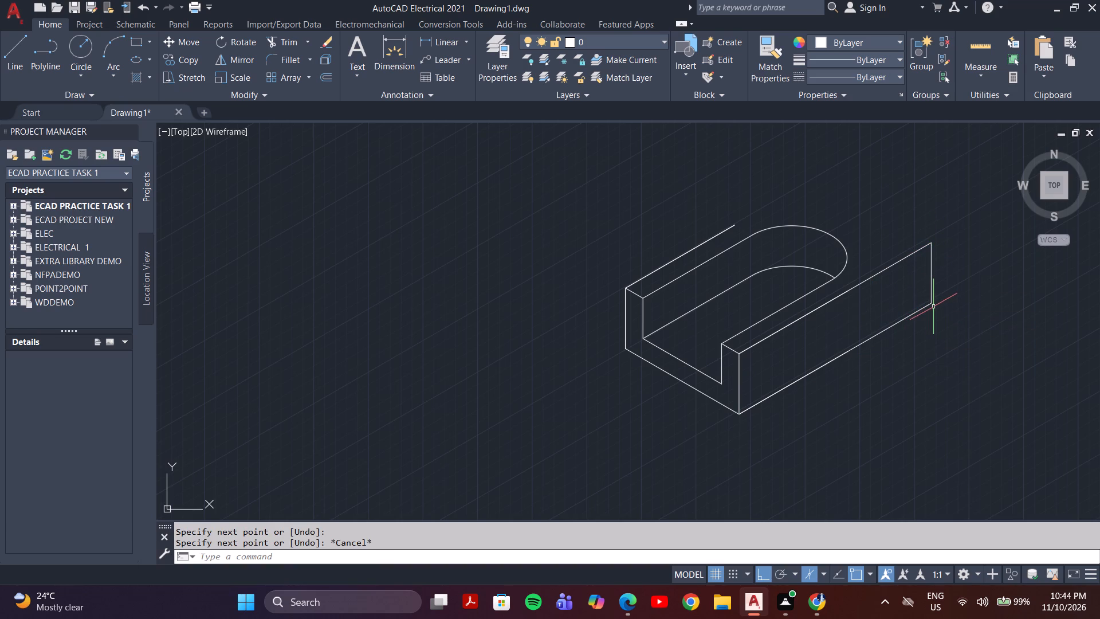
Draw a 44-unit line rearward from the left wall's outer front top corner, continuing in the Left isoplane to the right side's rear top corner.
{"action": "key", "text": "l"}
{"action": "key", "text": "Return"}
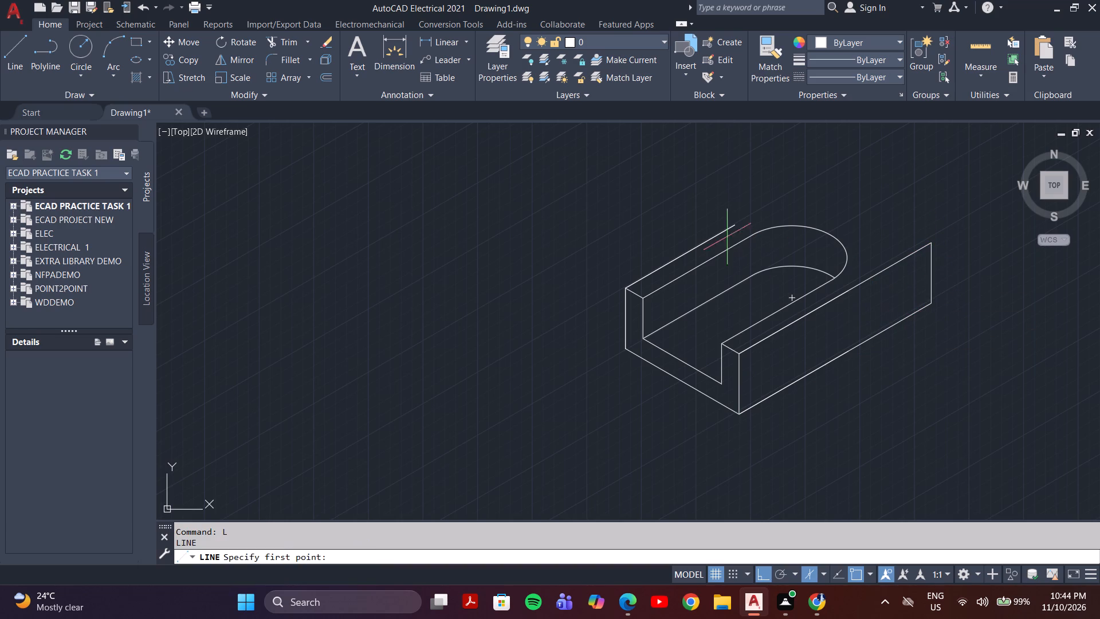
{"action": "left_click", "coordinate": [627, 287]}
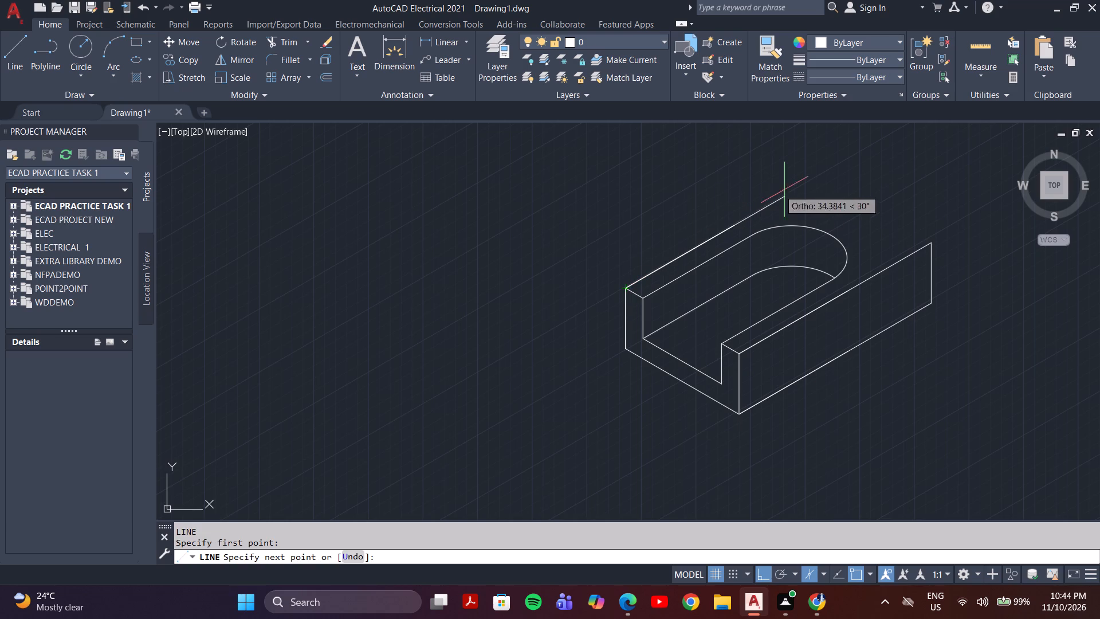
{"action": "key", "text": "4"}
{"action": "key", "text": "4"}
{"action": "key", "text": "Return"}
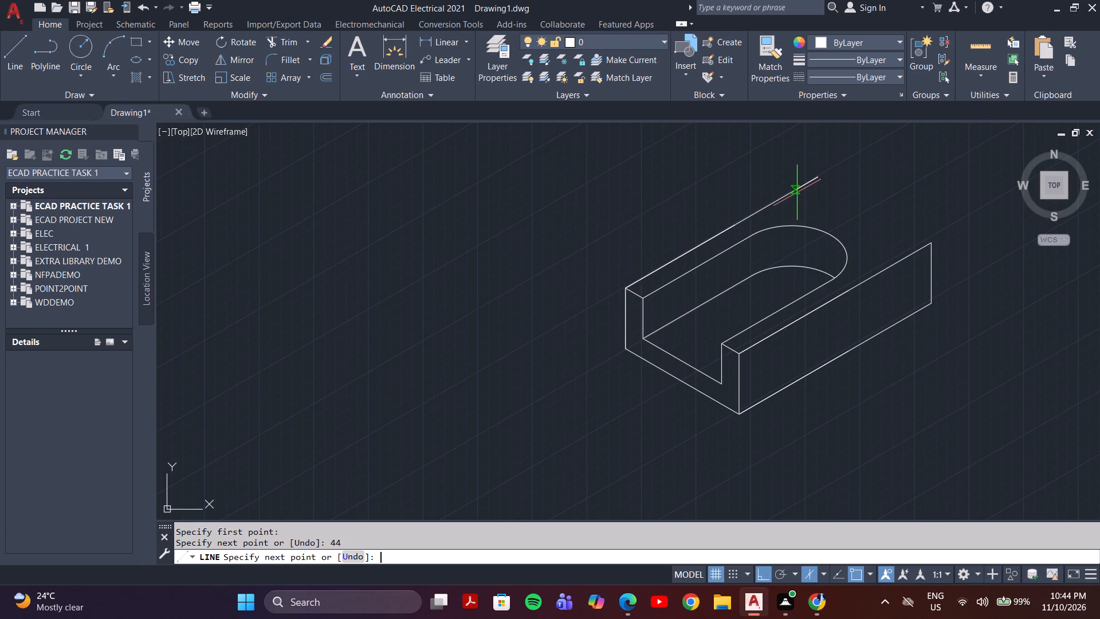
{"action": "key", "text": "F5"}
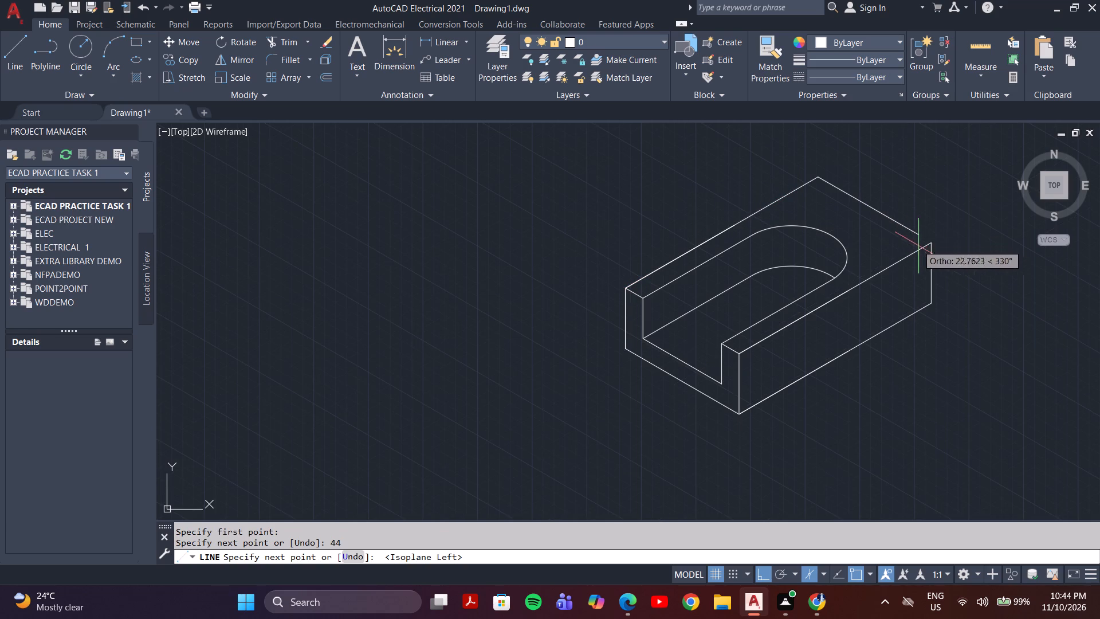
{"action": "left_click", "coordinate": [931, 244]}
{"action": "key", "text": "Escape"}
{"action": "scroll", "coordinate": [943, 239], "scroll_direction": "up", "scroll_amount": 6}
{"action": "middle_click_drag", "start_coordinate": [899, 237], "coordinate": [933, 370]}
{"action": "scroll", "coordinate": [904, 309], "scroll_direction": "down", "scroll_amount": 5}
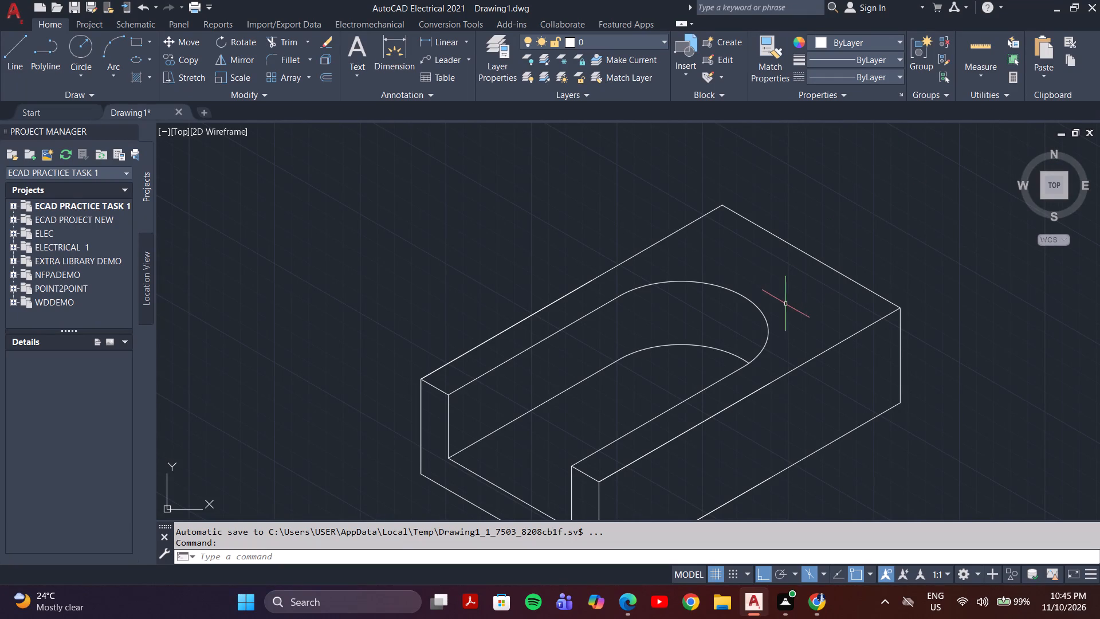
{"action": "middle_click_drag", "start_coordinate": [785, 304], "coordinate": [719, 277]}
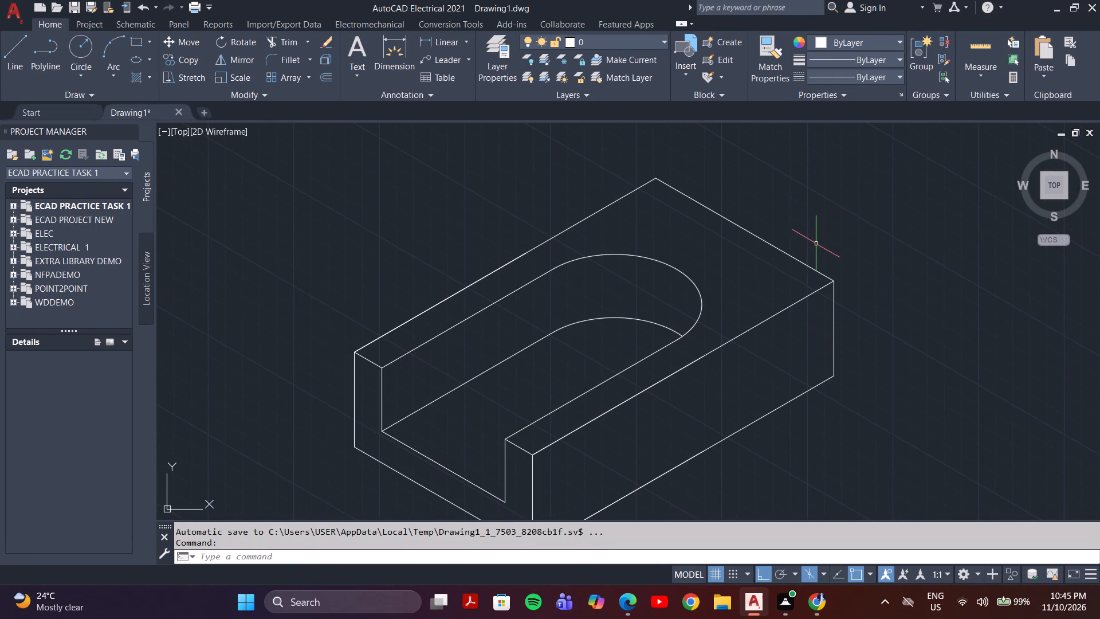
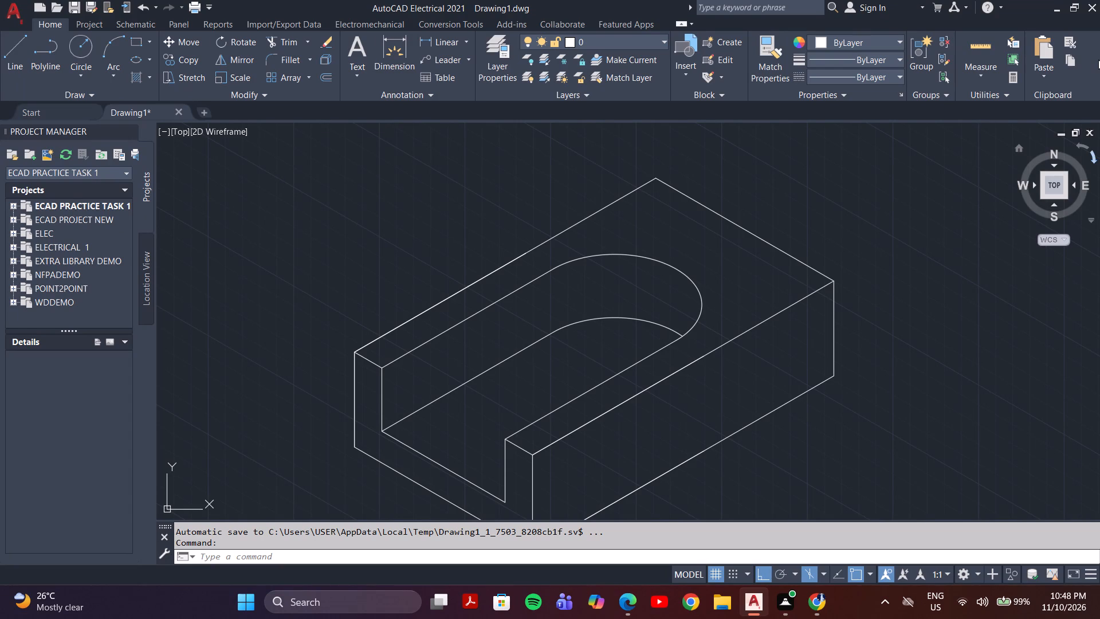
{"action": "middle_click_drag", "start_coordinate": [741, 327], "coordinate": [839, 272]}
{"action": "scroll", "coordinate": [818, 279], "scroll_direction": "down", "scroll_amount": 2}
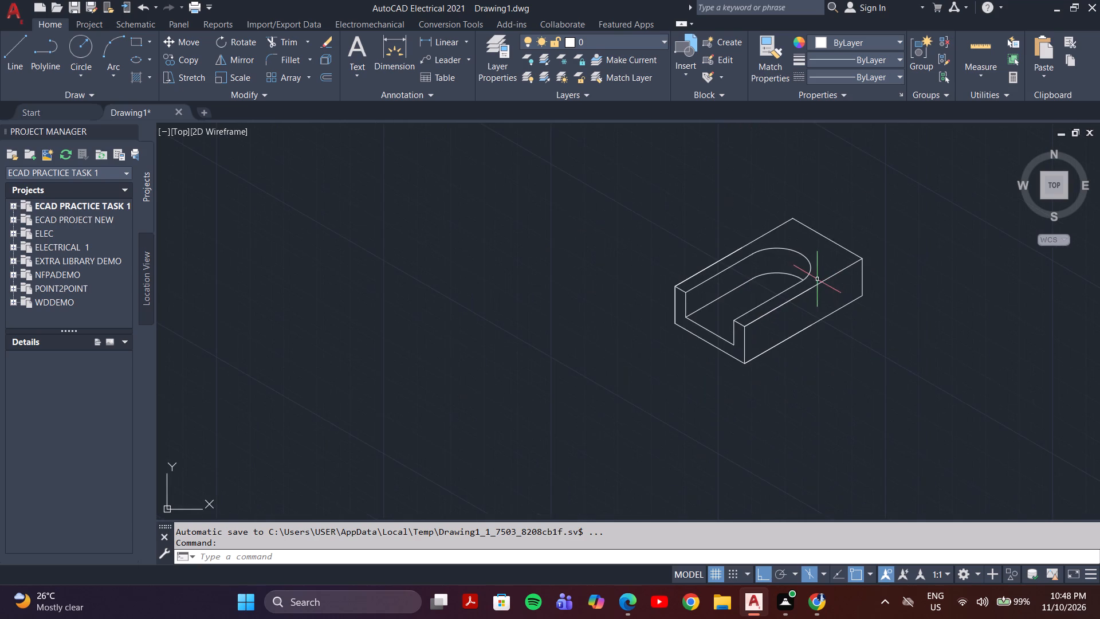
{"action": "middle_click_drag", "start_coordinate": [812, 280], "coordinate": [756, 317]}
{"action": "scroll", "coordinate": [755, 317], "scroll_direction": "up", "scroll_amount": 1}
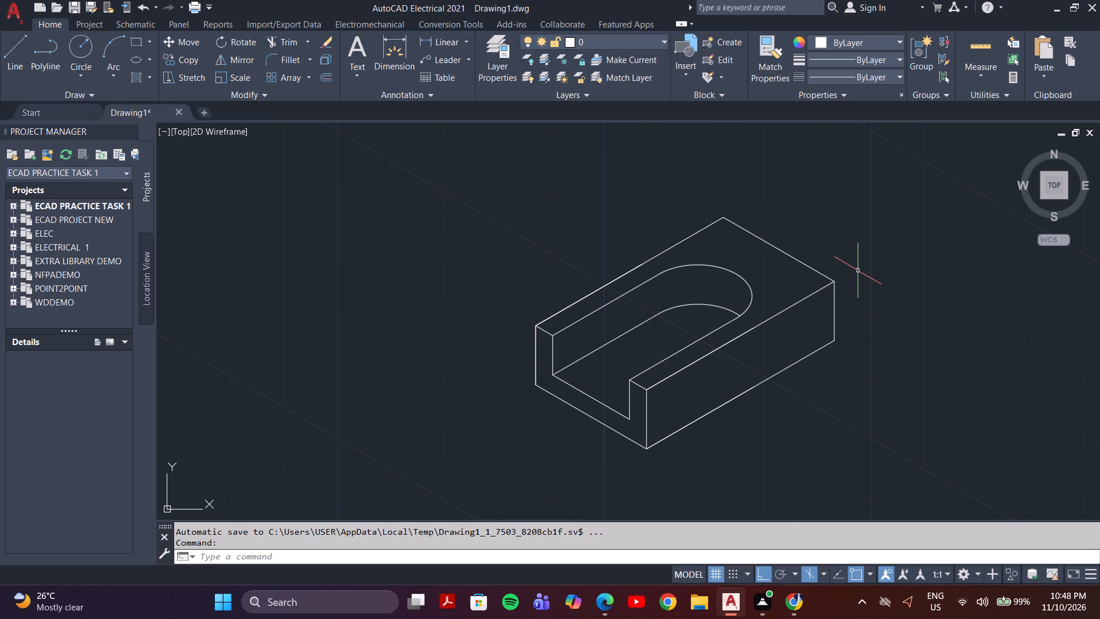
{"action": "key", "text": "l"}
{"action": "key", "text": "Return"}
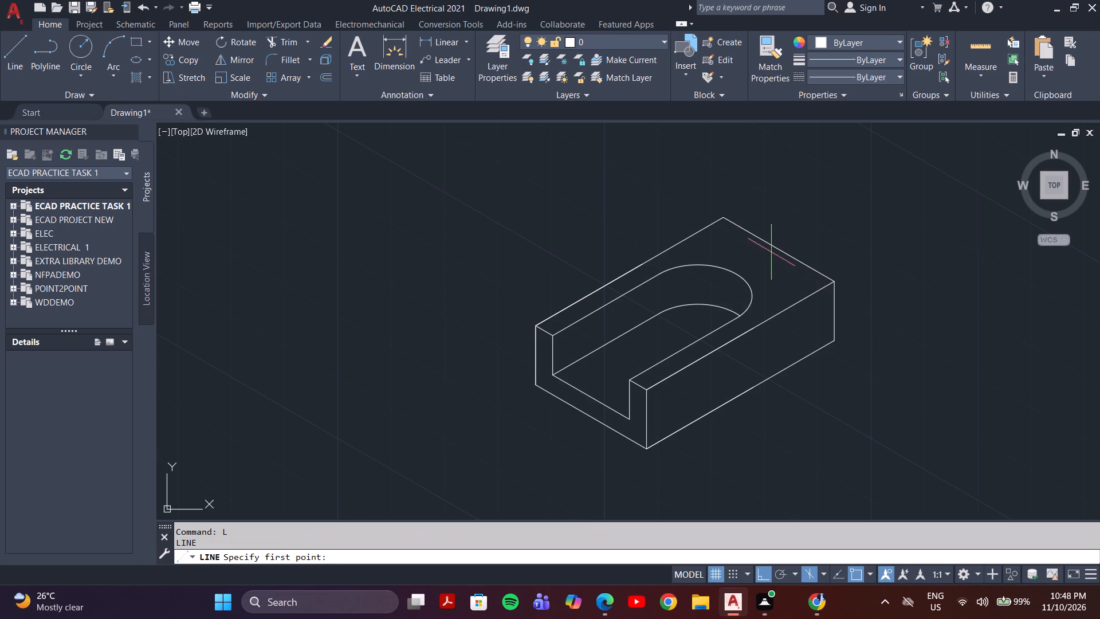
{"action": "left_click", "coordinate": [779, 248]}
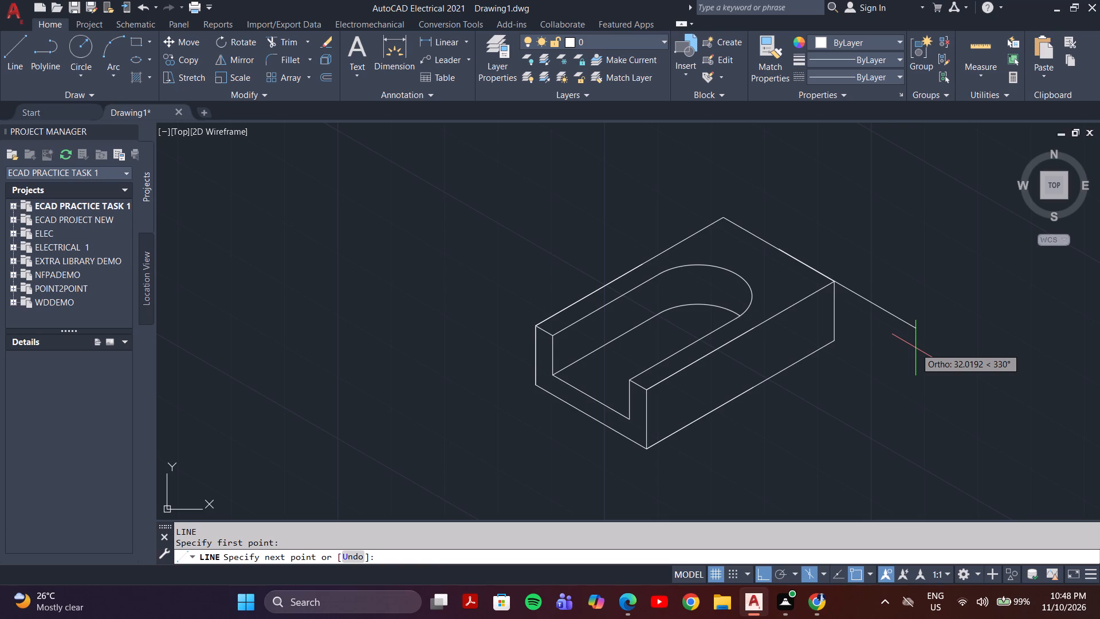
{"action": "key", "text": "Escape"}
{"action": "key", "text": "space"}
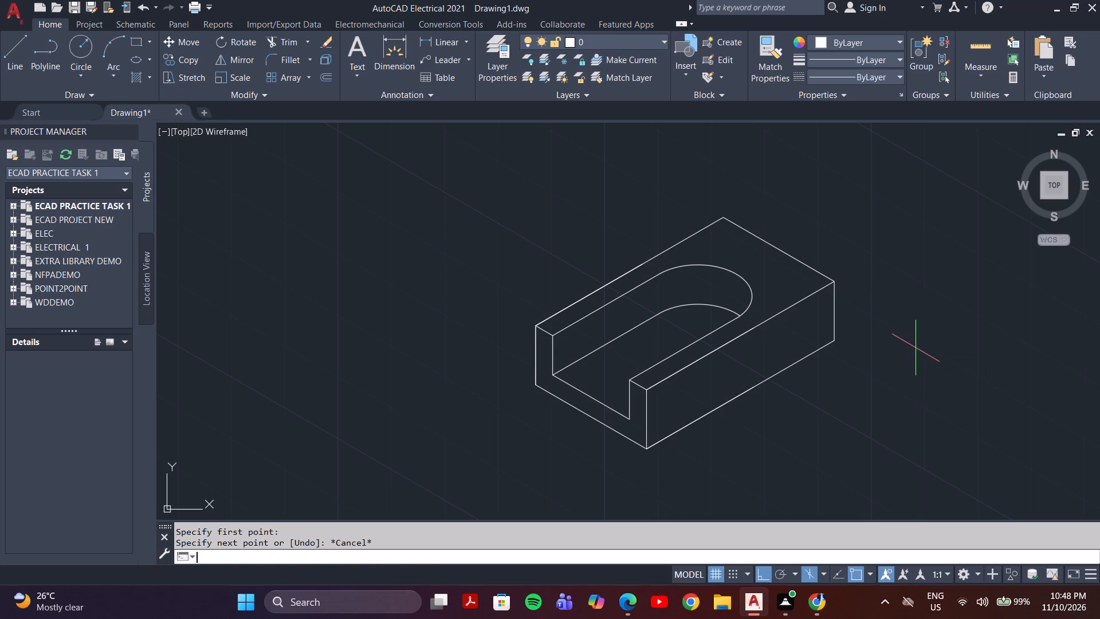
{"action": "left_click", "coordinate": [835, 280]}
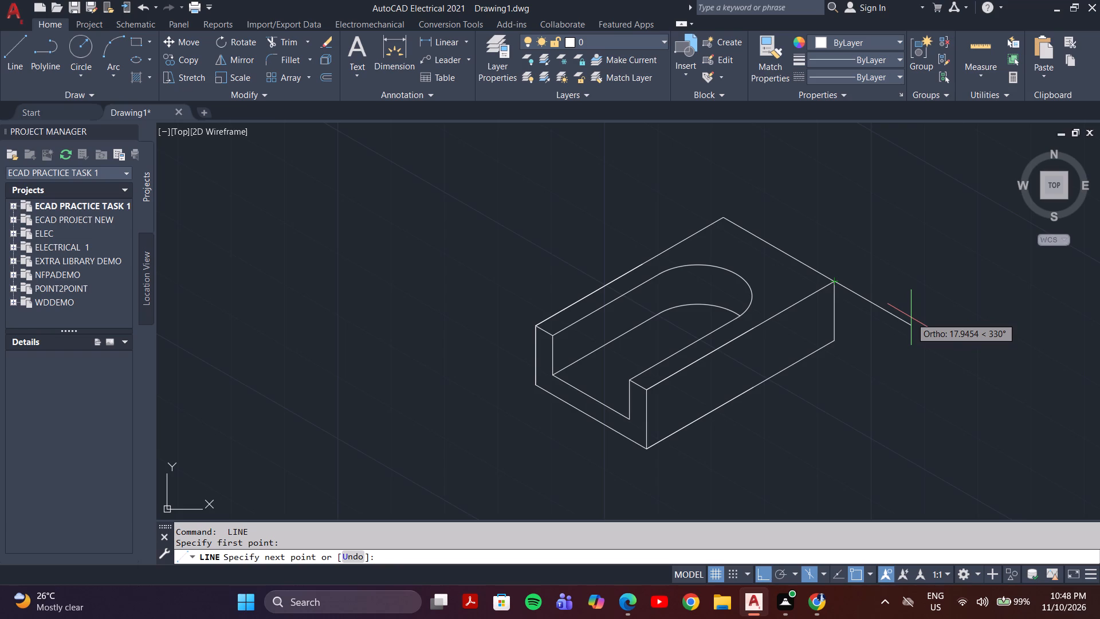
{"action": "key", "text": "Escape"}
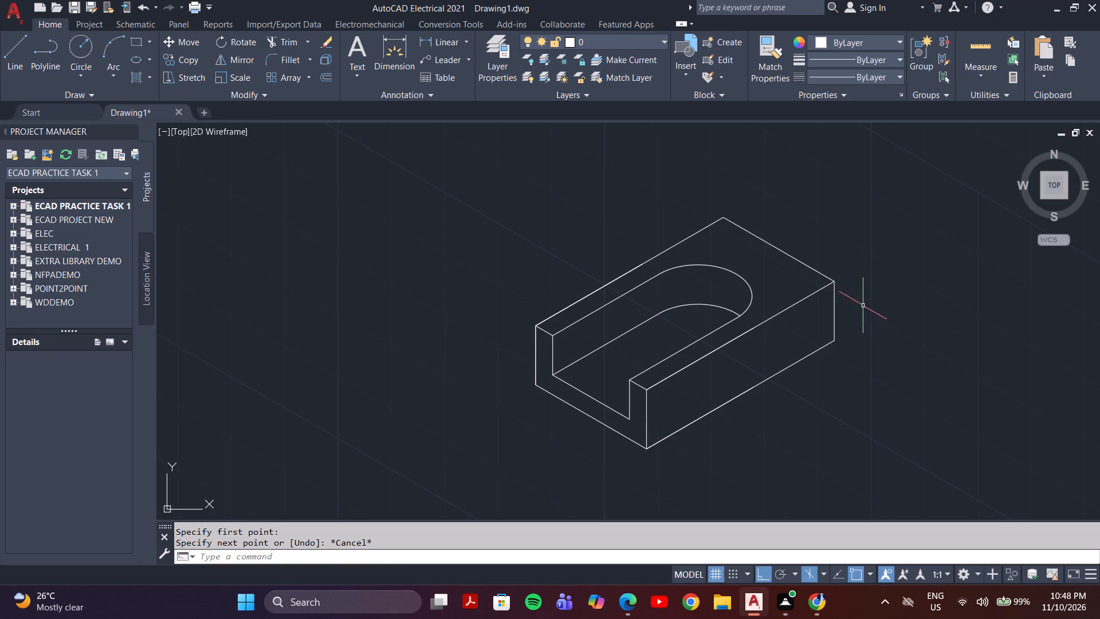
Draw a 34-unit line at 330° outward from the block's right side rear bottom corner.
{"action": "key", "text": "l"}
{"action": "key", "text": "Return"}
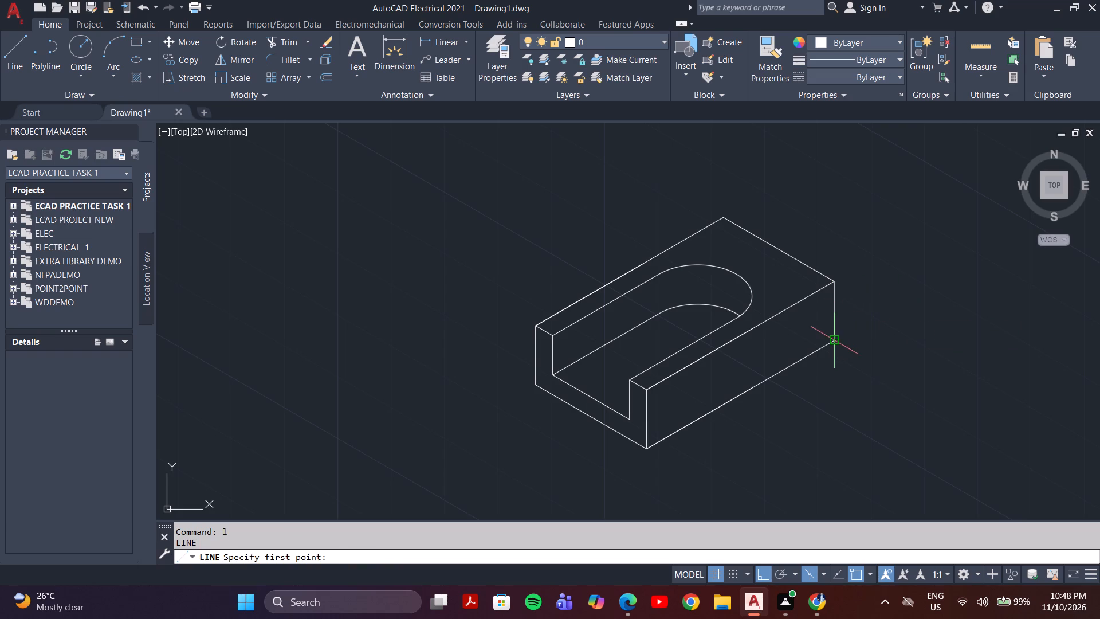
{"action": "left_click", "coordinate": [831, 344]}
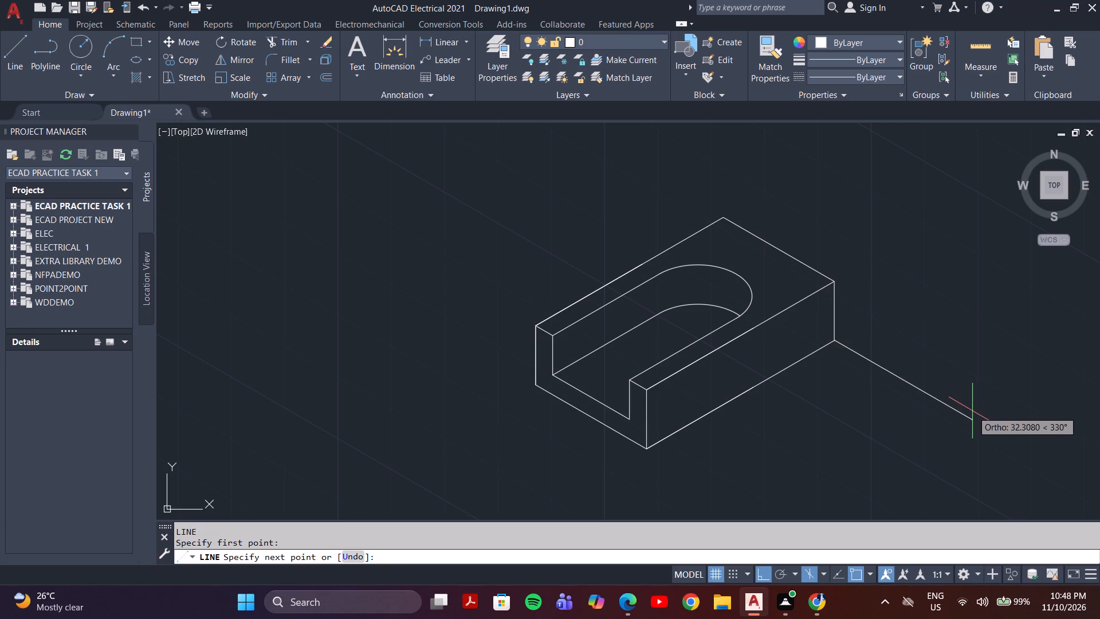
{"action": "type", "text": "34"}
{"action": "key", "text": "Return"}
{"action": "key", "text": "Escape"}
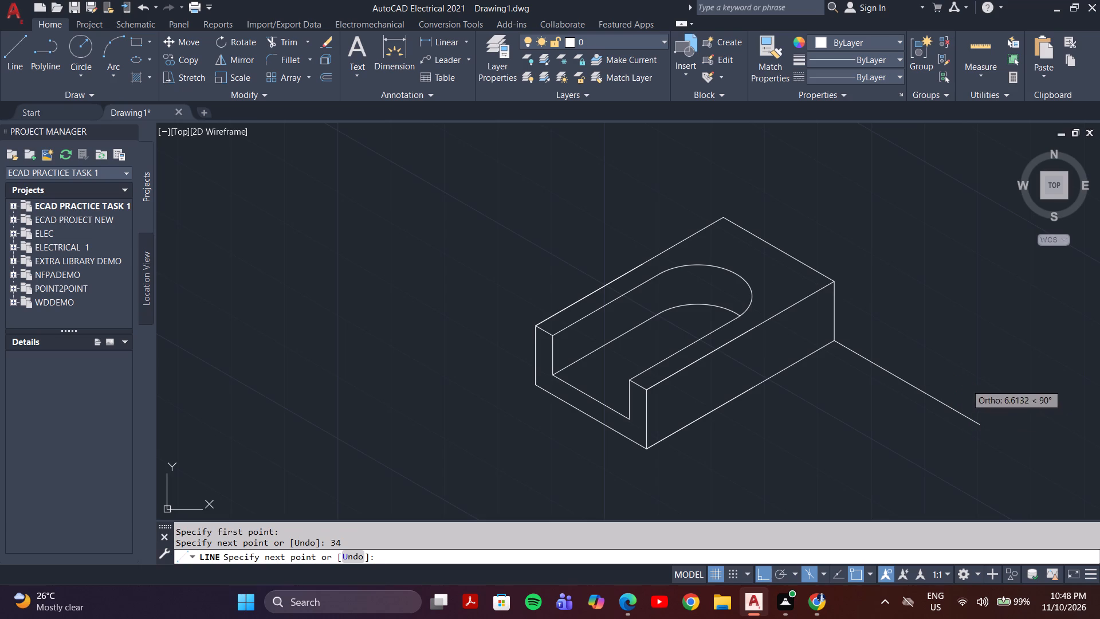
{"action": "left_click", "coordinate": [894, 377]}
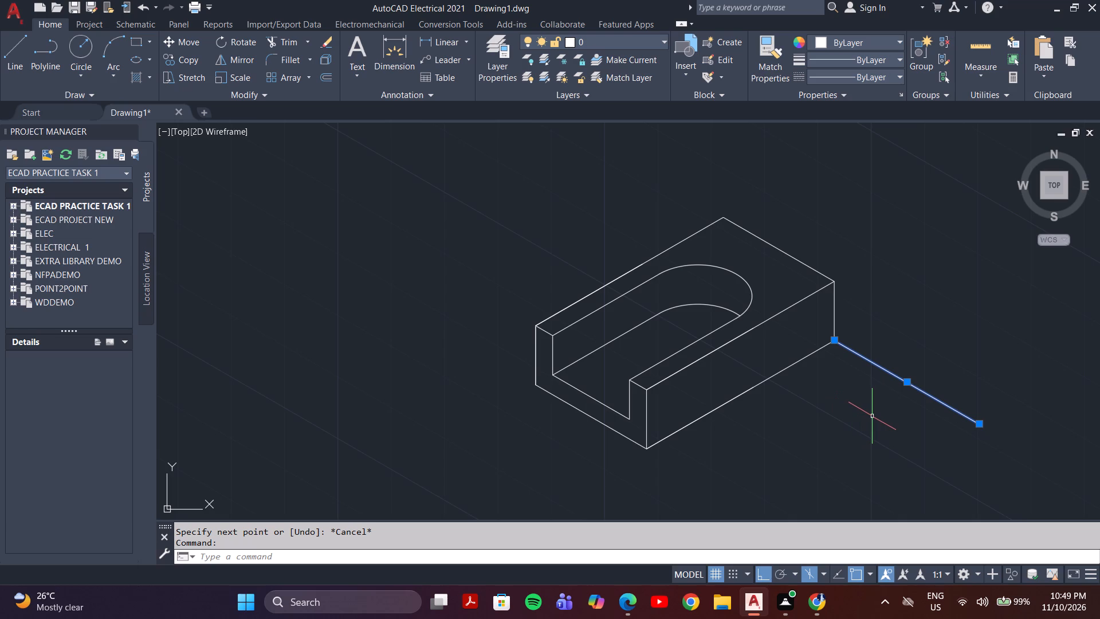
{"action": "key", "text": "Escape"}
Draw a line at 330° from the block's right side rear top corner, extending past the end of the 34-unit line.
{"action": "key", "text": "l"}
{"action": "key", "text": "Return"}
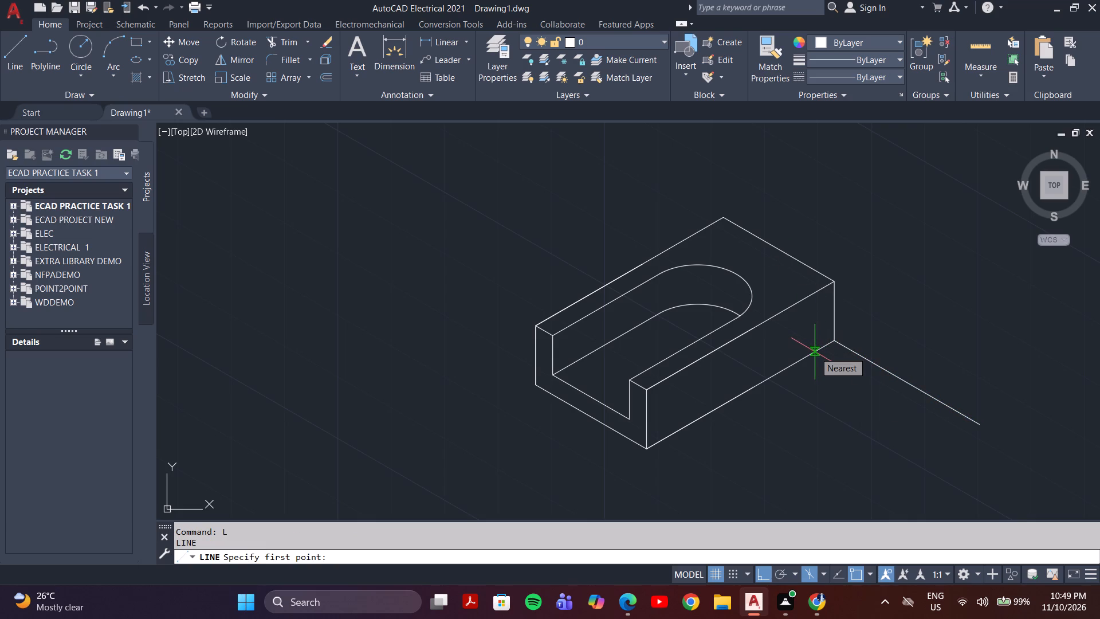
{"action": "key", "text": "l"}
{"action": "key", "text": "Return"}
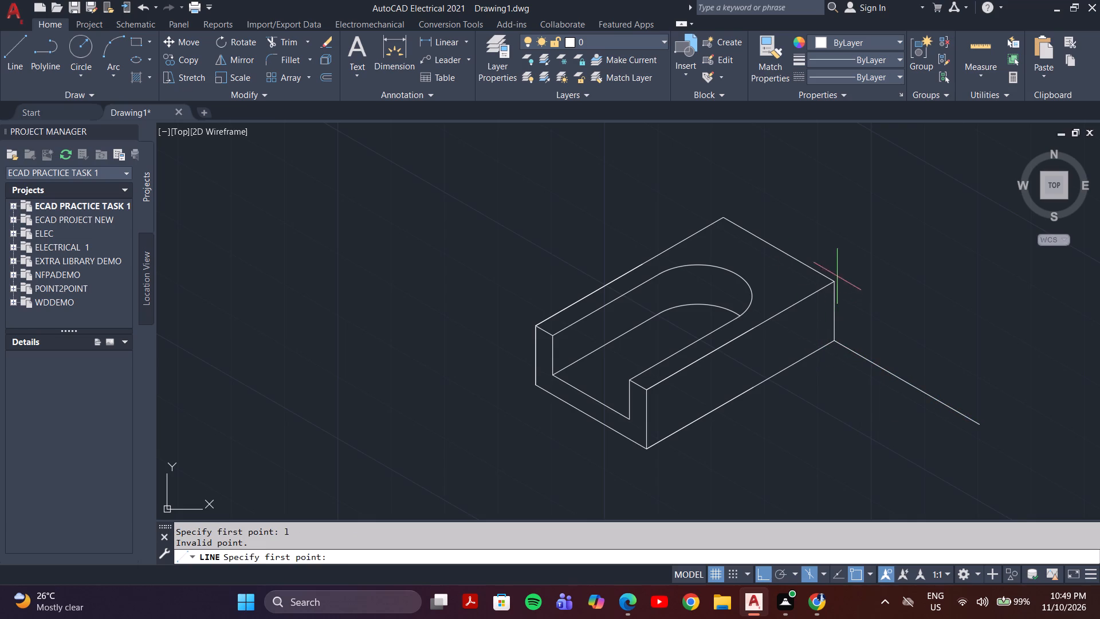
{"action": "left_click", "coordinate": [834, 282]}
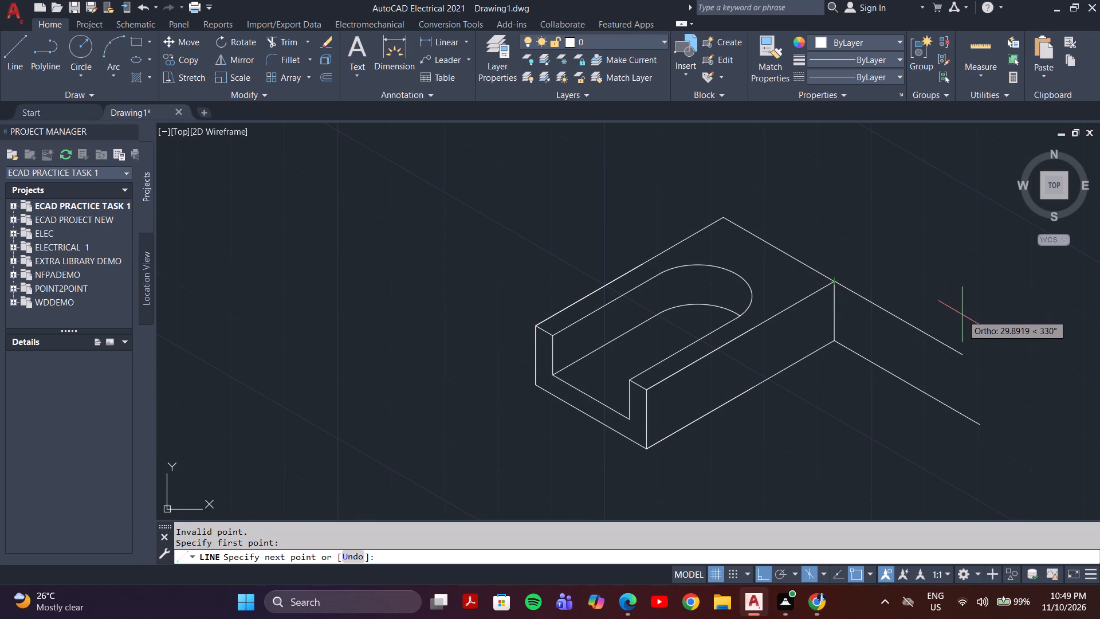
{"action": "left_click", "coordinate": [1051, 354]}
{"action": "key", "text": "space"}
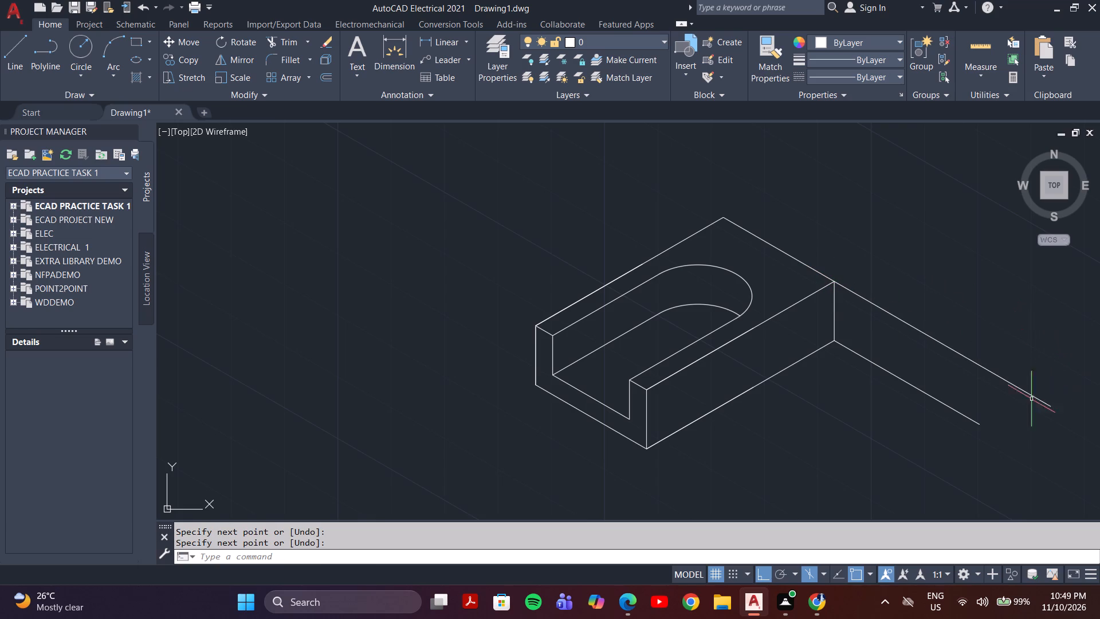
Draw a vertical line upward from the free end of the 34-unit line, crossing the upper 330° line.
{"action": "key", "text": "space"}
{"action": "left_click", "coordinate": [980, 423]}
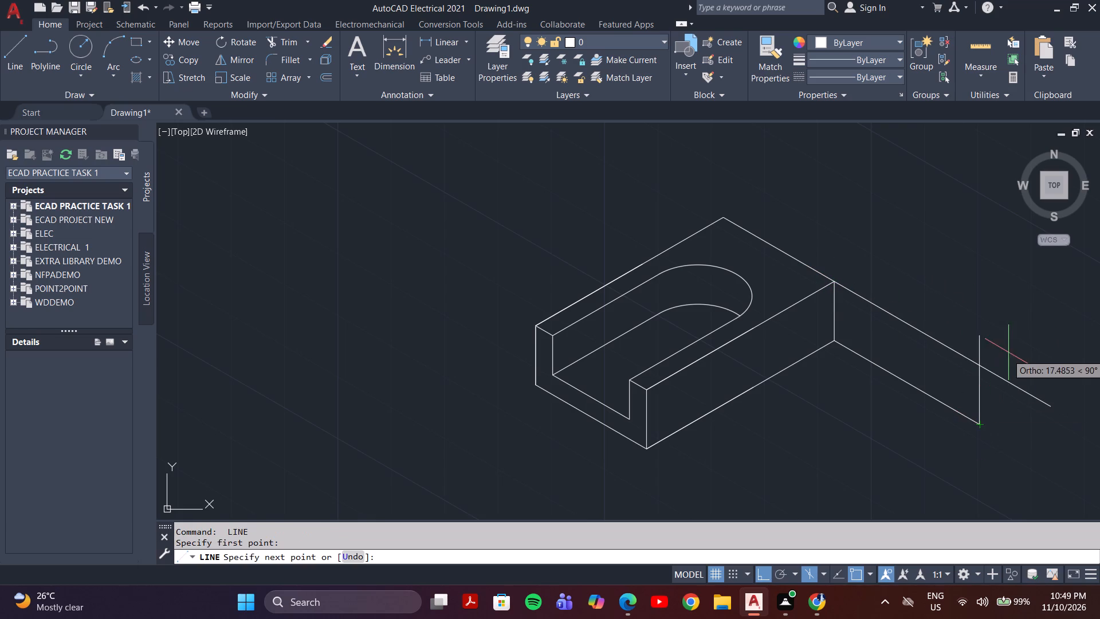
{"action": "left_click", "coordinate": [1011, 332]}
{"action": "key", "text": "Escape"}
Trim the vertical line above the upper 330° line and that line's excess beyond the vertical to close the side panel.
{"action": "middle_click_drag", "start_coordinate": [1006, 340], "coordinate": [980, 352]}
{"action": "scroll", "coordinate": [950, 370], "scroll_direction": "up", "scroll_amount": 2}
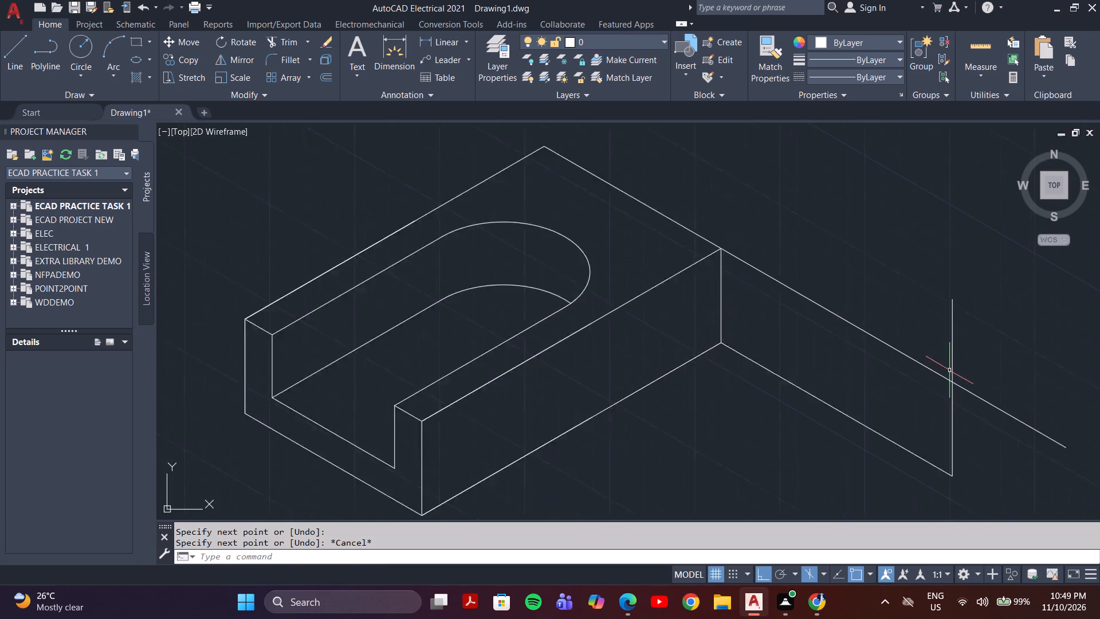
{"action": "scroll", "coordinate": [949, 370], "scroll_direction": "up", "scroll_amount": 1}
{"action": "middle_click_drag", "start_coordinate": [951, 368], "coordinate": [815, 357]}
{"action": "scroll", "coordinate": [932, 366], "scroll_direction": "up", "scroll_amount": 1}
{"action": "scroll", "coordinate": [820, 356], "scroll_direction": "down", "scroll_amount": 2}
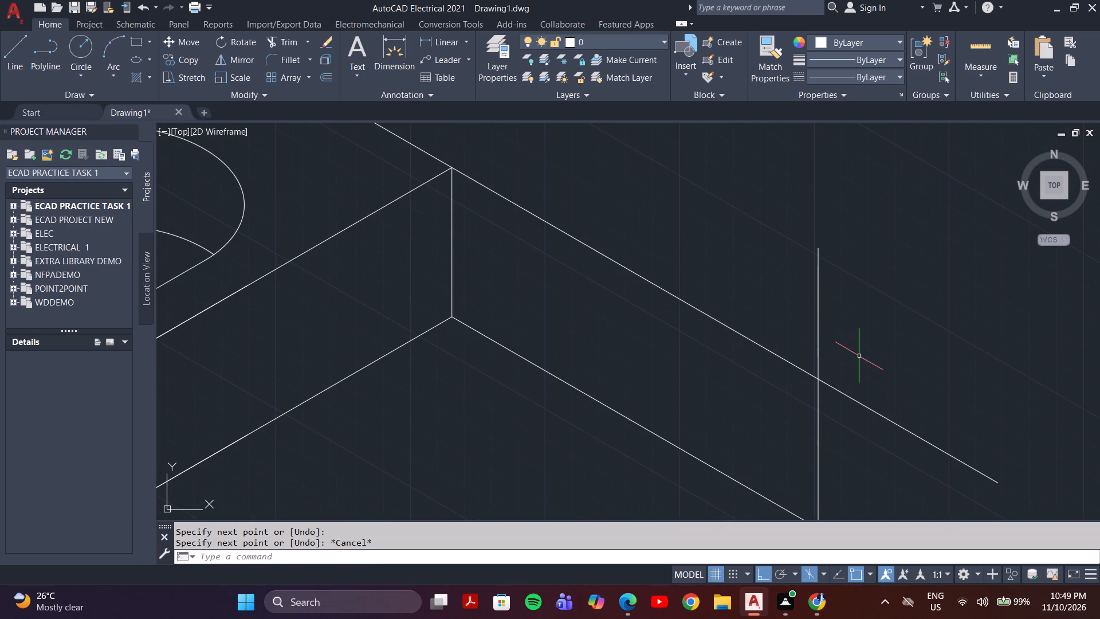
{"action": "type", "text": "tr"}
{"action": "key", "text": "Return"}
{"action": "left_click", "coordinate": [806, 319]}
{"action": "left_click", "coordinate": [892, 405]}
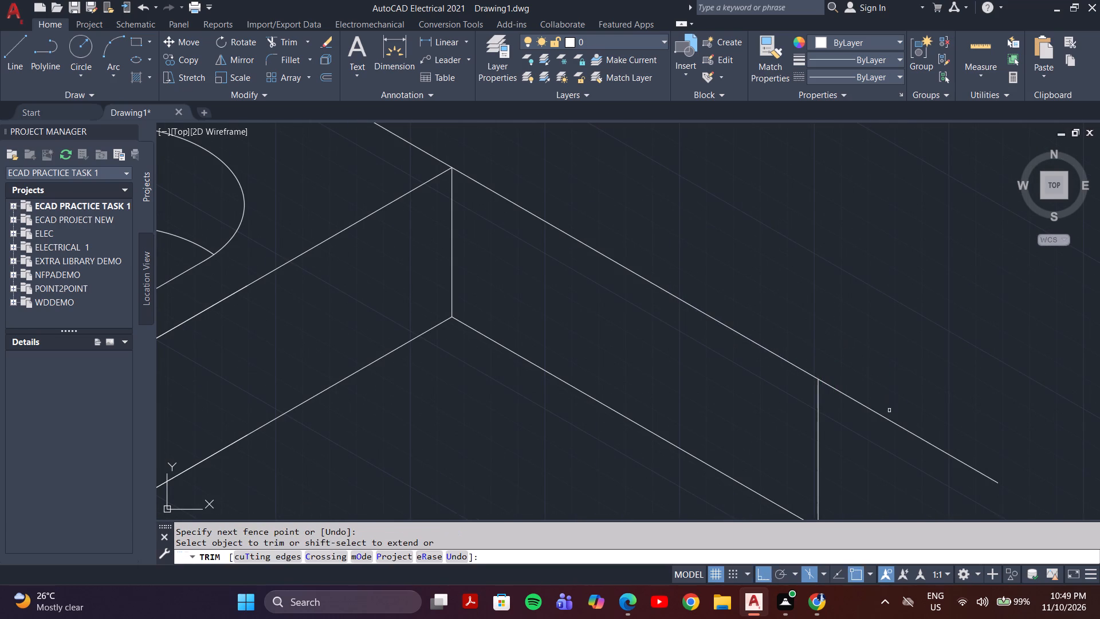
{"action": "left_click", "coordinate": [877, 434]}
{"action": "left_click", "coordinate": [883, 384]}
{"action": "scroll", "coordinate": [885, 377], "scroll_direction": "down", "scroll_amount": 3}
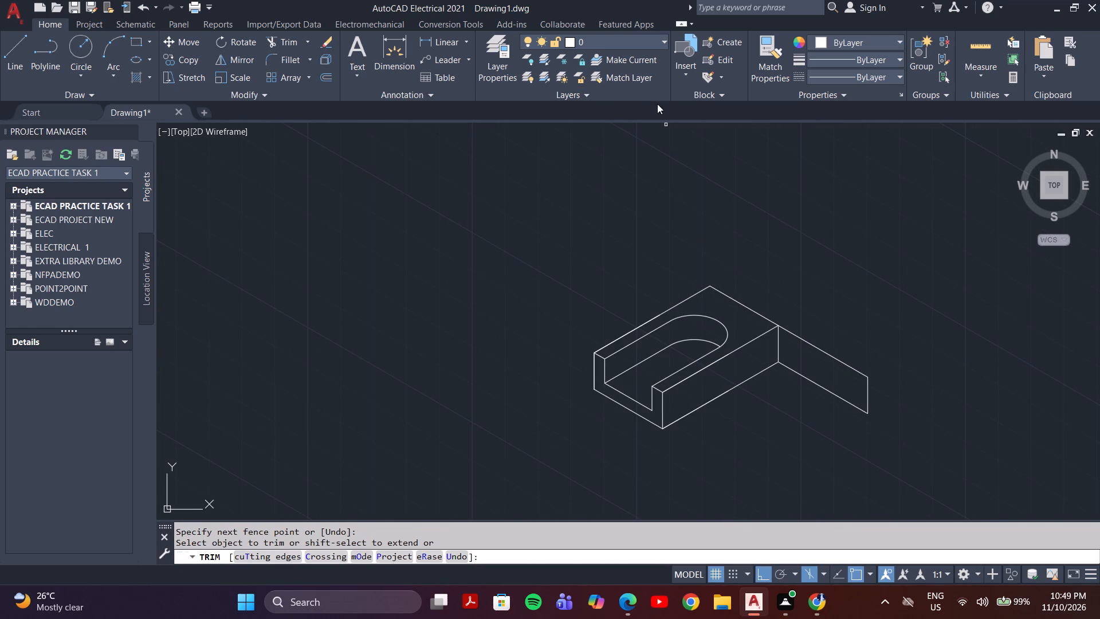
{"action": "key", "text": "Escape"}
{"action": "key", "text": "Escape"}
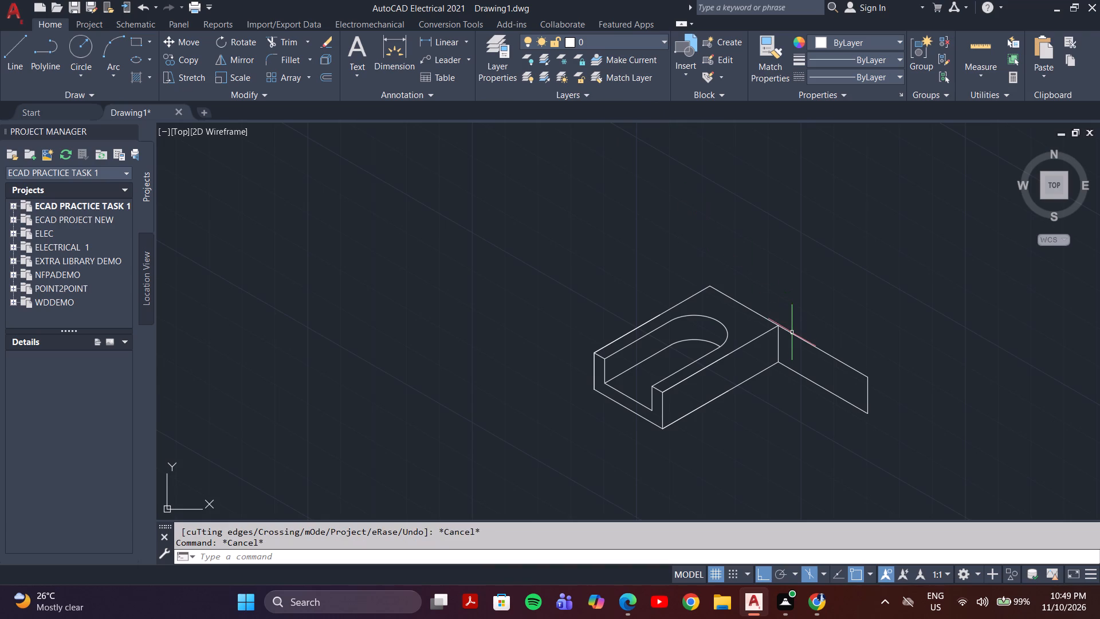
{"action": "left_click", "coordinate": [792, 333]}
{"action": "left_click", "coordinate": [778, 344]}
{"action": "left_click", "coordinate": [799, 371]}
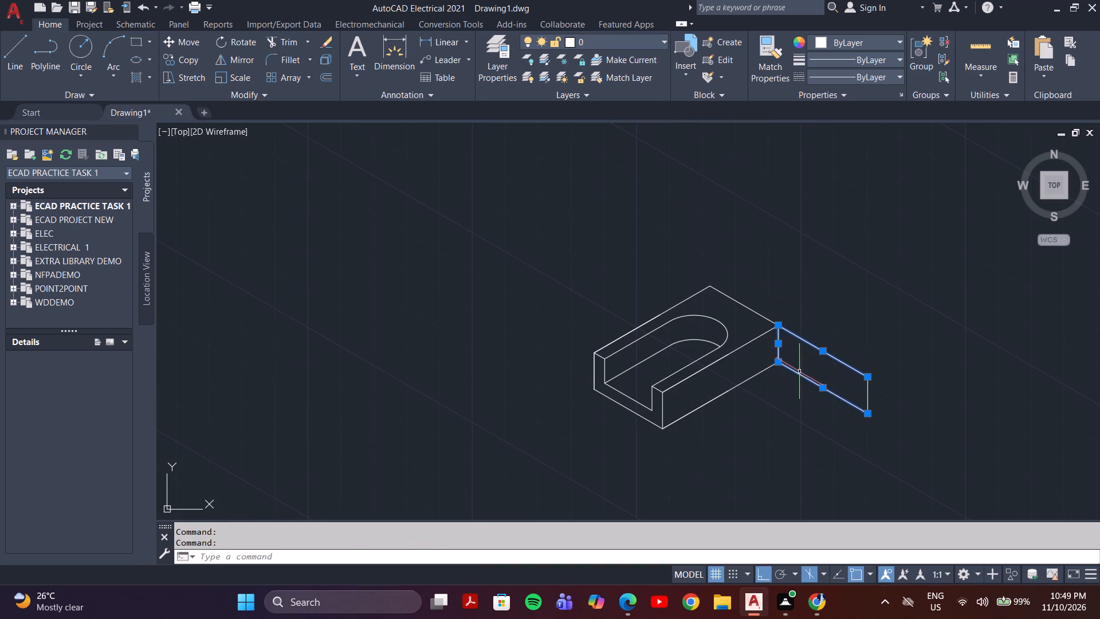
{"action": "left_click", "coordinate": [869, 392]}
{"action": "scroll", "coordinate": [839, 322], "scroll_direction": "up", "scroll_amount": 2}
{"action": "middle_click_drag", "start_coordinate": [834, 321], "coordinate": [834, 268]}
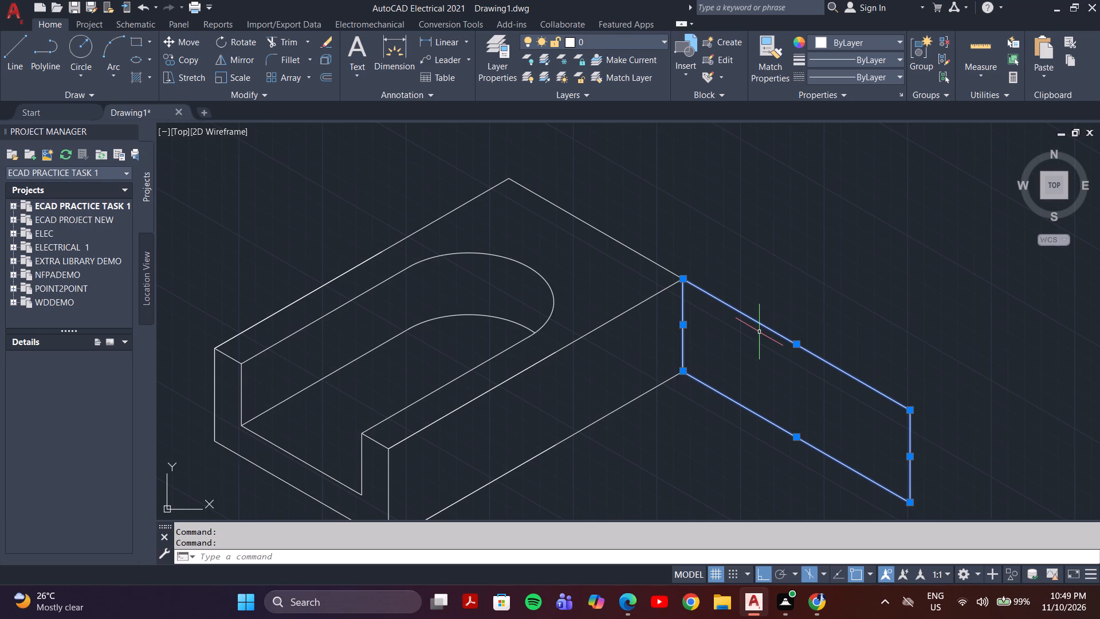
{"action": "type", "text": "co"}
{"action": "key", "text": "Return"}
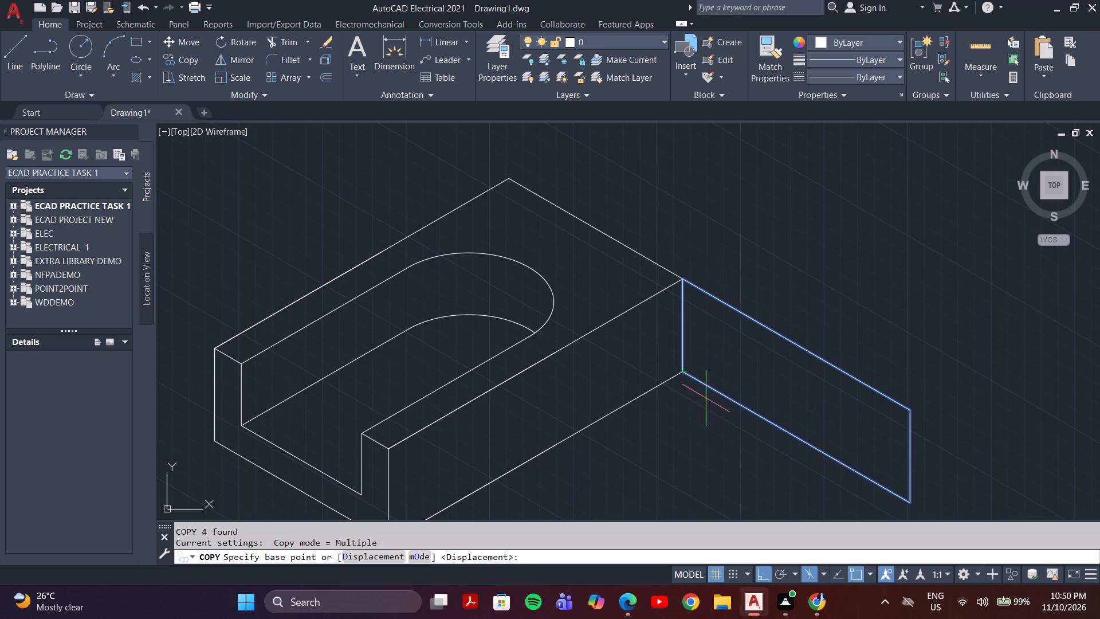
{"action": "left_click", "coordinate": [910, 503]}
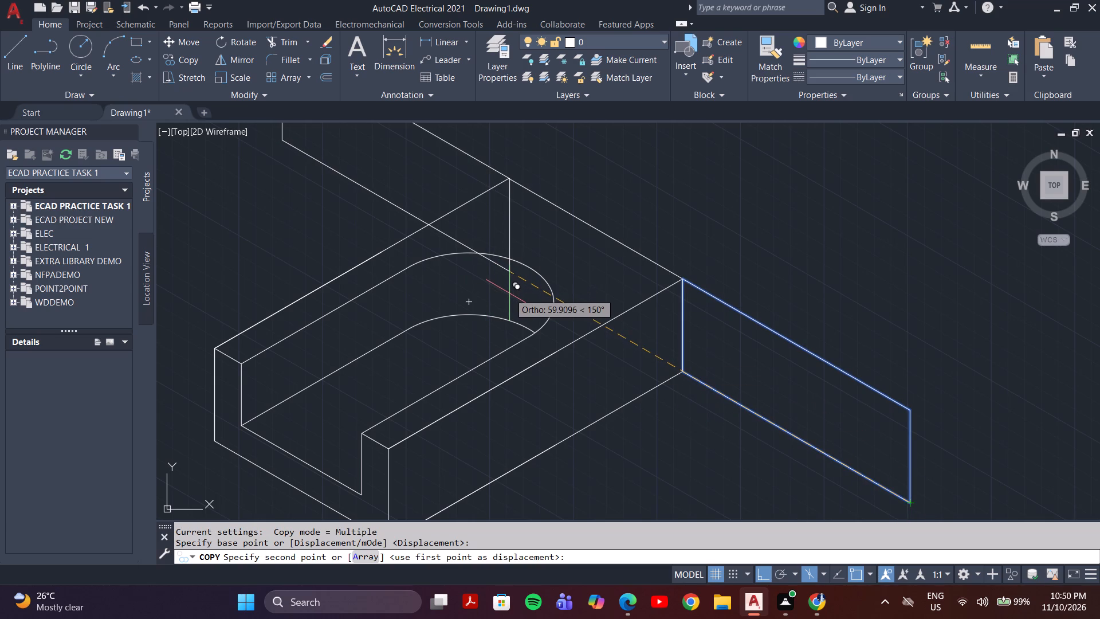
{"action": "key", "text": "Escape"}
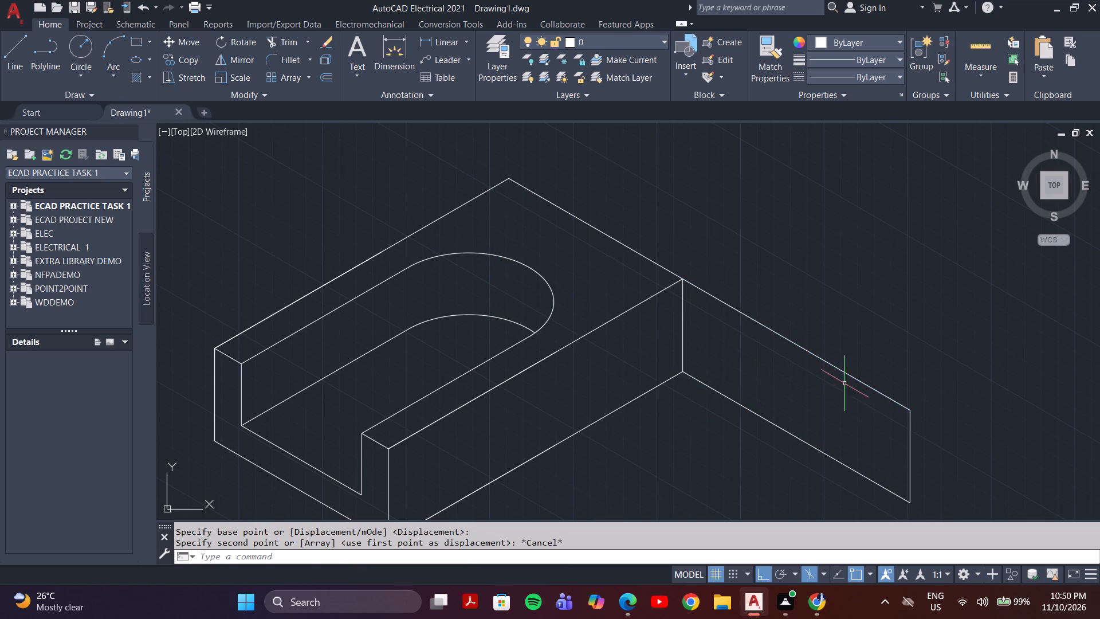
Copy the right side panel's four edges, using its outer top corner as base point, to the block's rear left top corner.
{"action": "left_click_drag", "start_coordinate": [875, 352], "coordinate": [866, 352]}
{"action": "left_click", "coordinate": [718, 462]}
{"action": "left_click", "coordinate": [680, 335]}
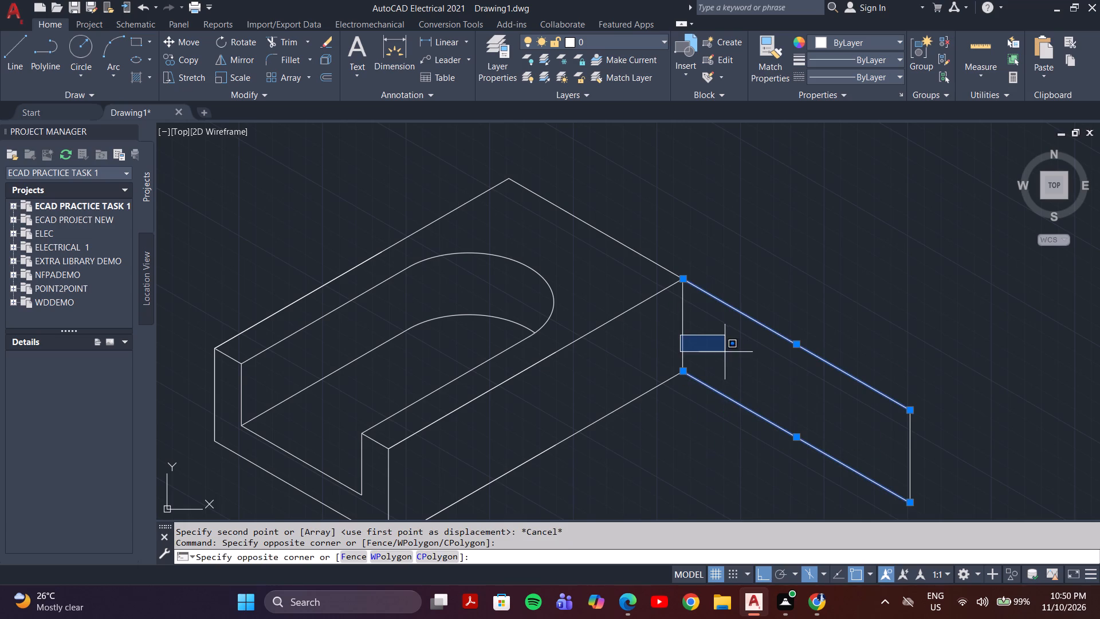
{"action": "key", "text": "Escape"}
{"action": "left_click", "coordinate": [680, 332]}
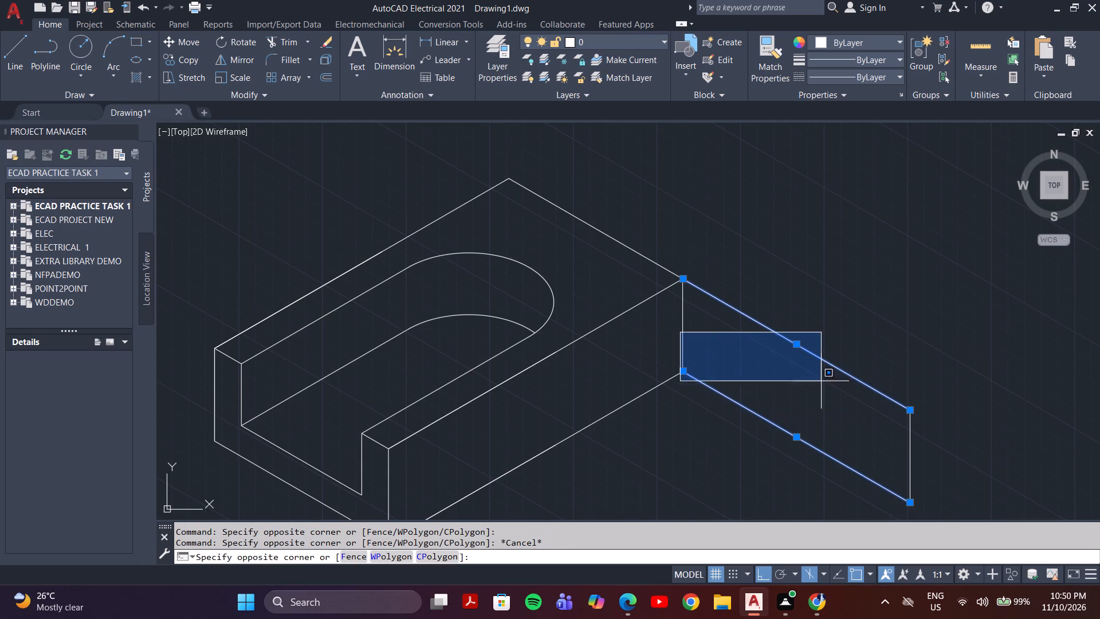
{"action": "left_click", "coordinate": [776, 358]}
{"action": "left_click", "coordinate": [682, 327]}
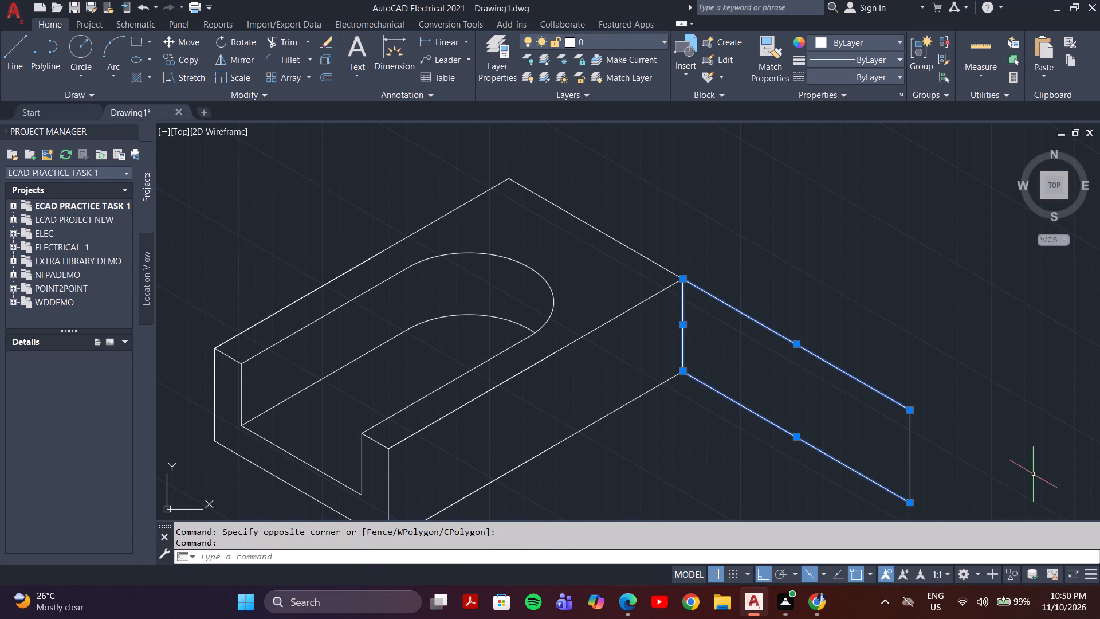
{"action": "left_click", "coordinate": [909, 455]}
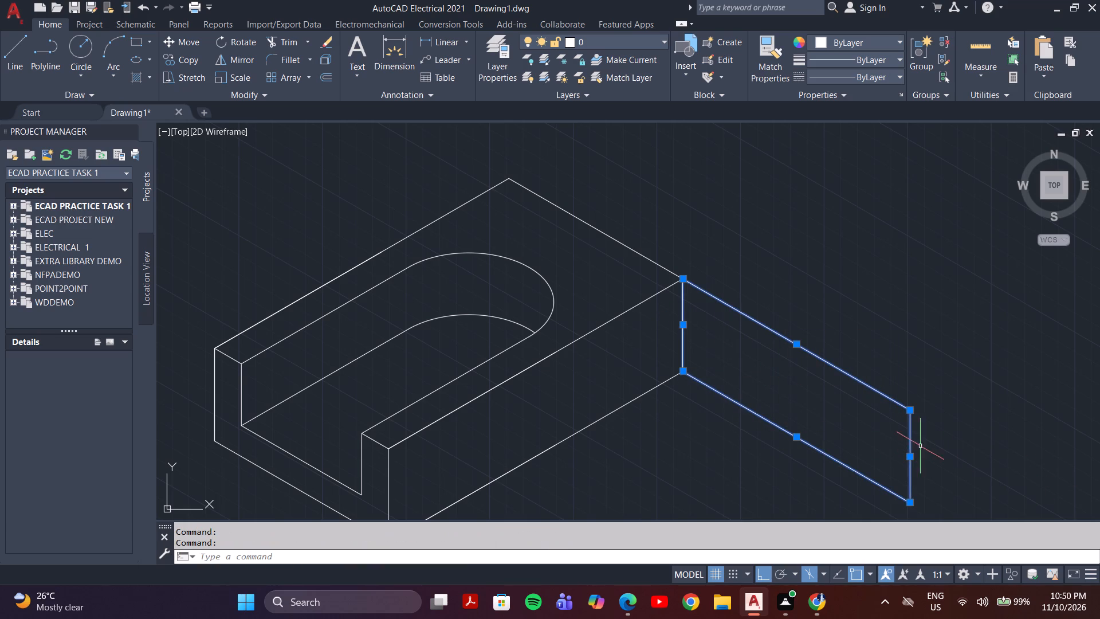
{"action": "key", "text": "c"}
{"action": "key", "text": "o"}
{"action": "key", "text": "Return"}
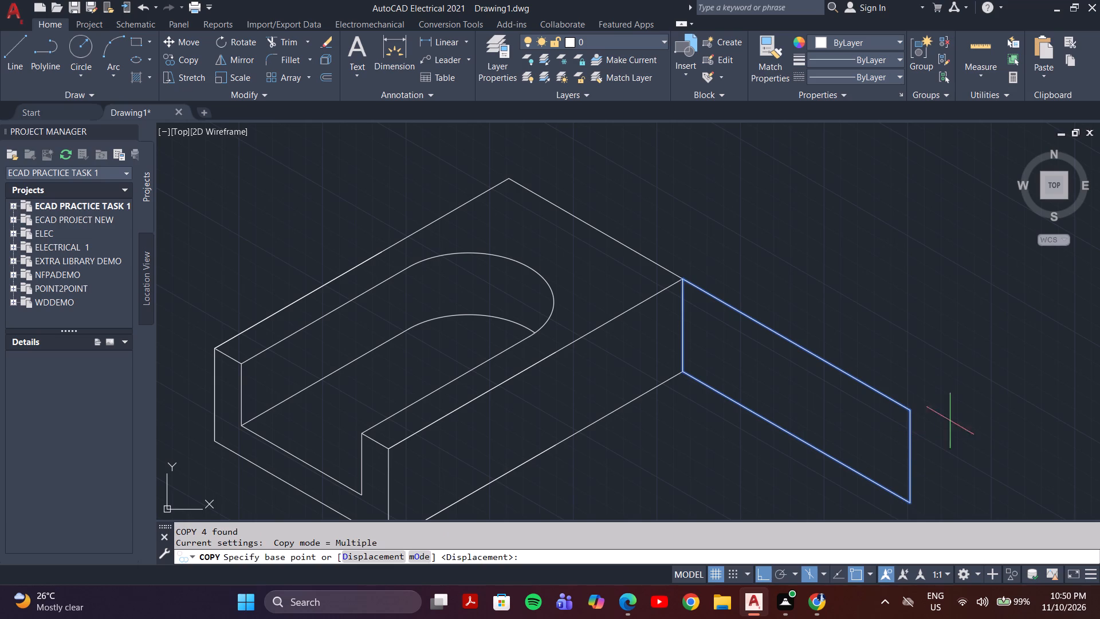
{"action": "left_click", "coordinate": [910, 412]}
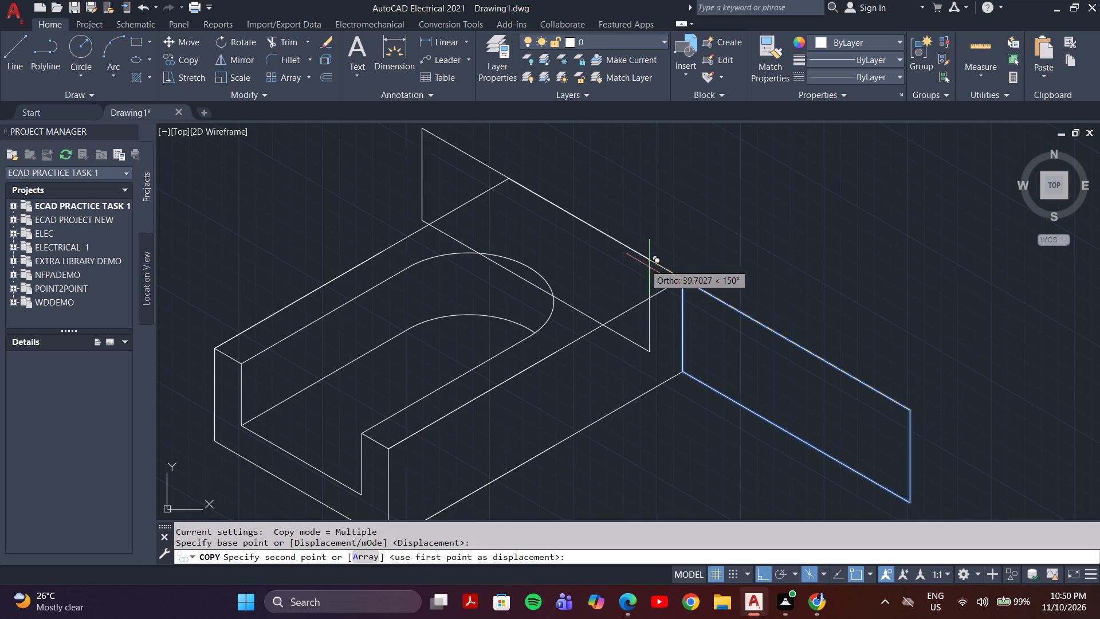
{"action": "left_click", "coordinate": [509, 179]}
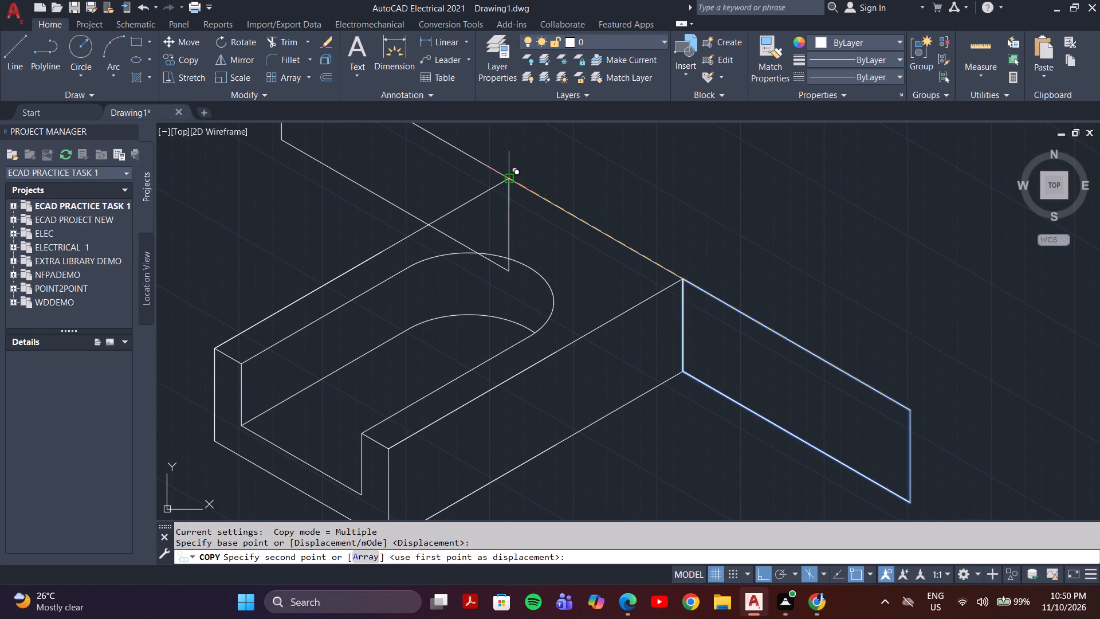
{"action": "key", "text": "Escape"}
Trim the copied panel's lower edge and inner vertical edge where they overlap the block's top face and slot.
{"action": "scroll", "coordinate": [698, 222], "scroll_direction": "down", "scroll_amount": 1}
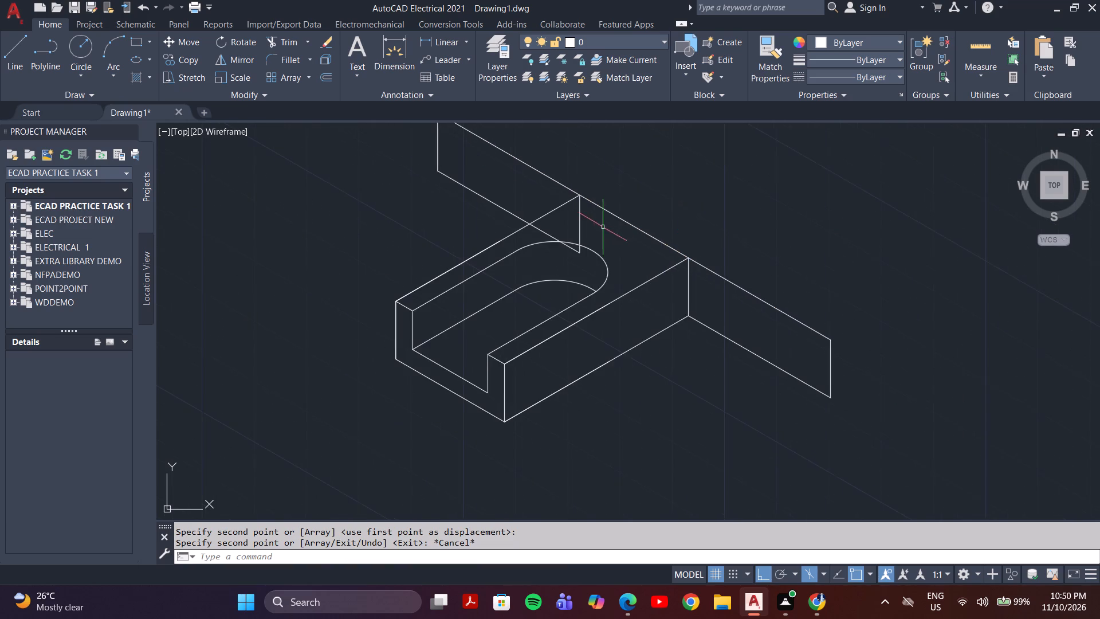
{"action": "middle_click_drag", "start_coordinate": [602, 231], "coordinate": [647, 304]}
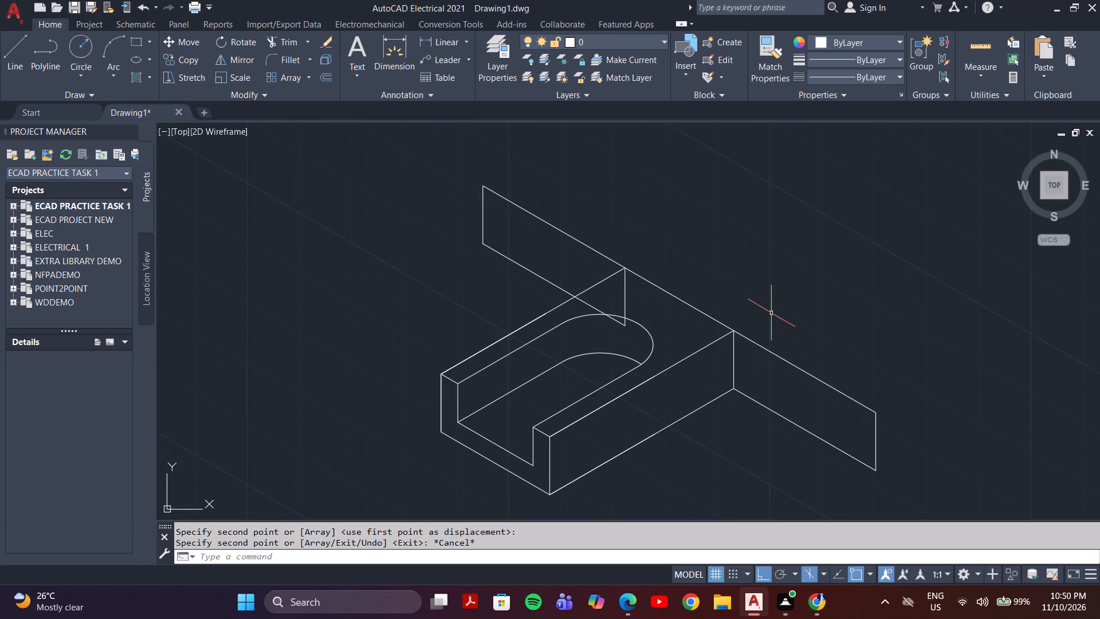
{"action": "type", "text": "tr"}
{"action": "key", "text": "Return"}
{"action": "scroll", "coordinate": [593, 289], "scroll_direction": "up", "scroll_amount": 3}
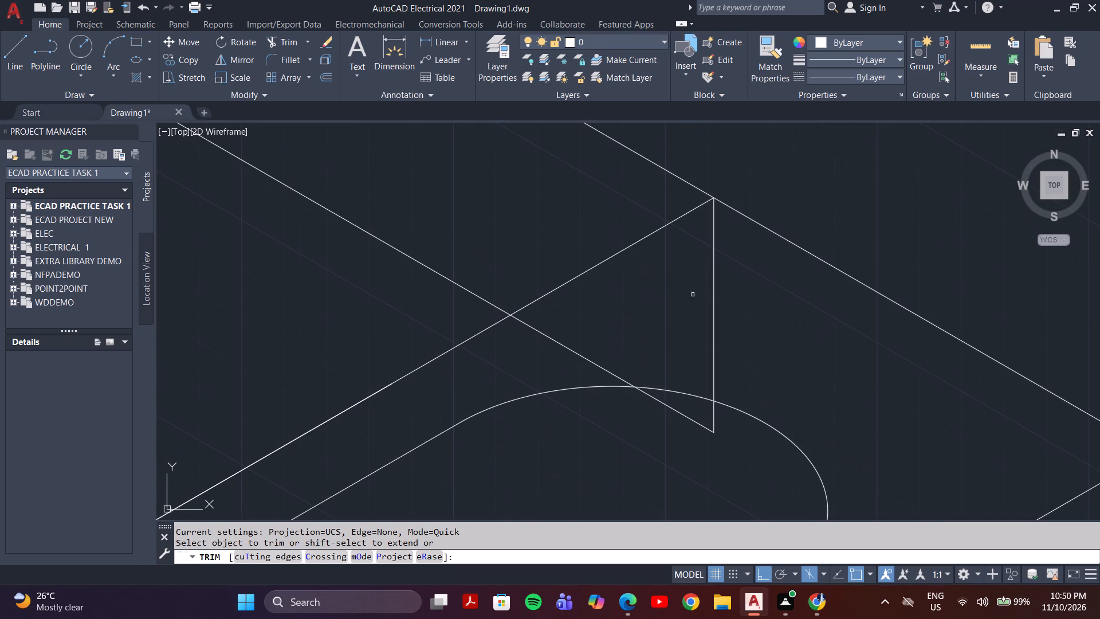
{"action": "left_click", "coordinate": [734, 295]}
{"action": "left_click", "coordinate": [532, 359]}
{"action": "left_click", "coordinate": [732, 424]}
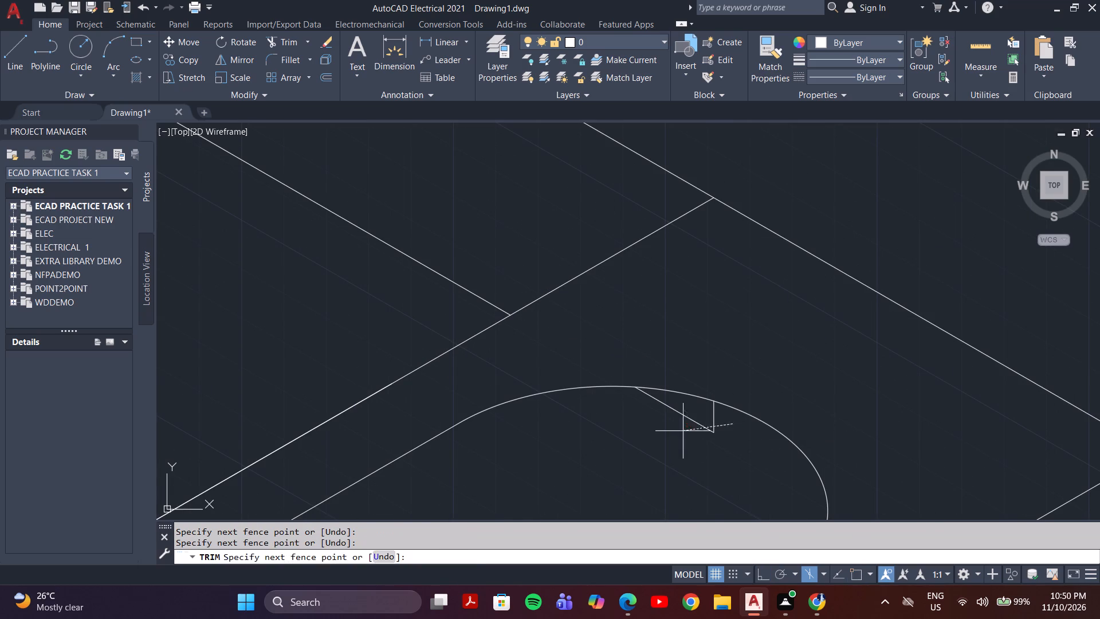
{"action": "left_click", "coordinate": [658, 433]}
{"action": "scroll", "coordinate": [657, 409], "scroll_direction": "down", "scroll_amount": 1}
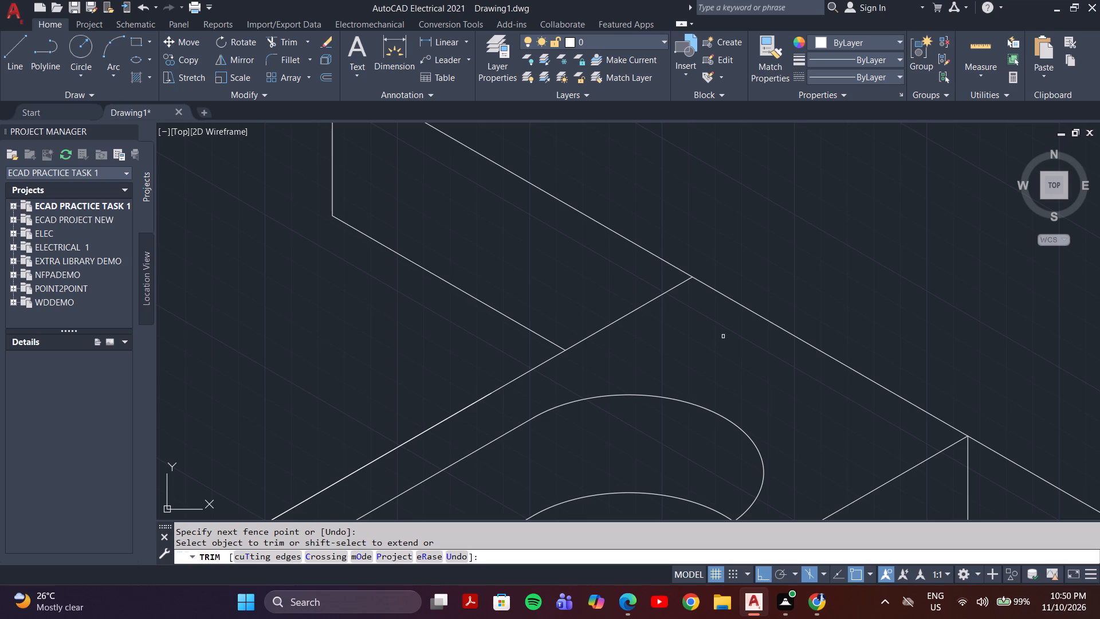
{"action": "scroll", "coordinate": [593, 279], "scroll_direction": "down", "scroll_amount": 2}
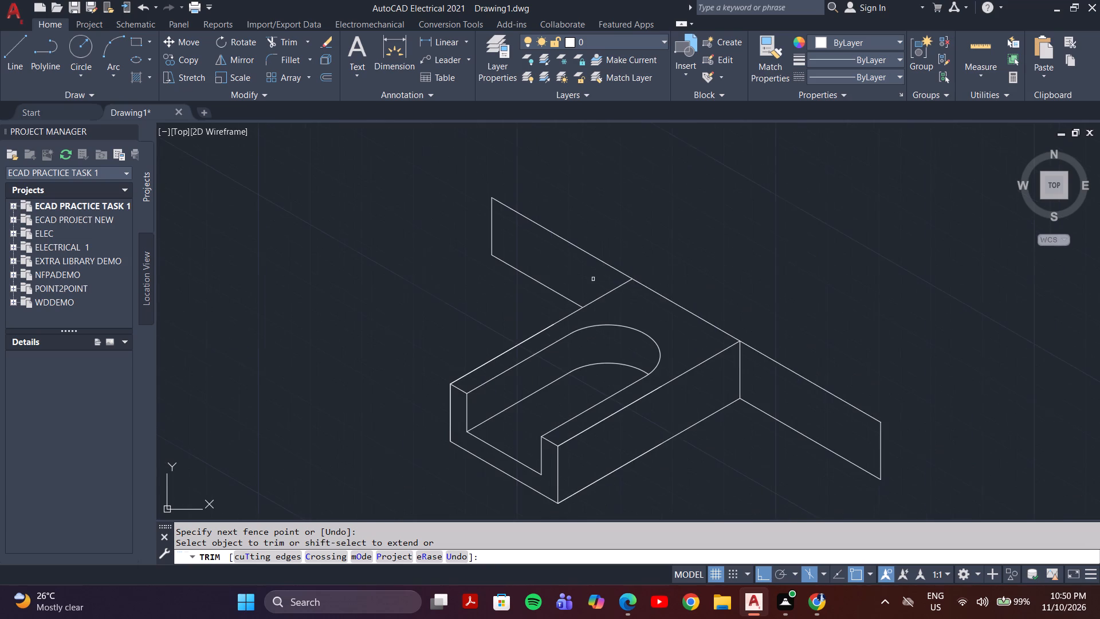
{"action": "middle_click_drag", "start_coordinate": [637, 301], "coordinate": [482, 281]}
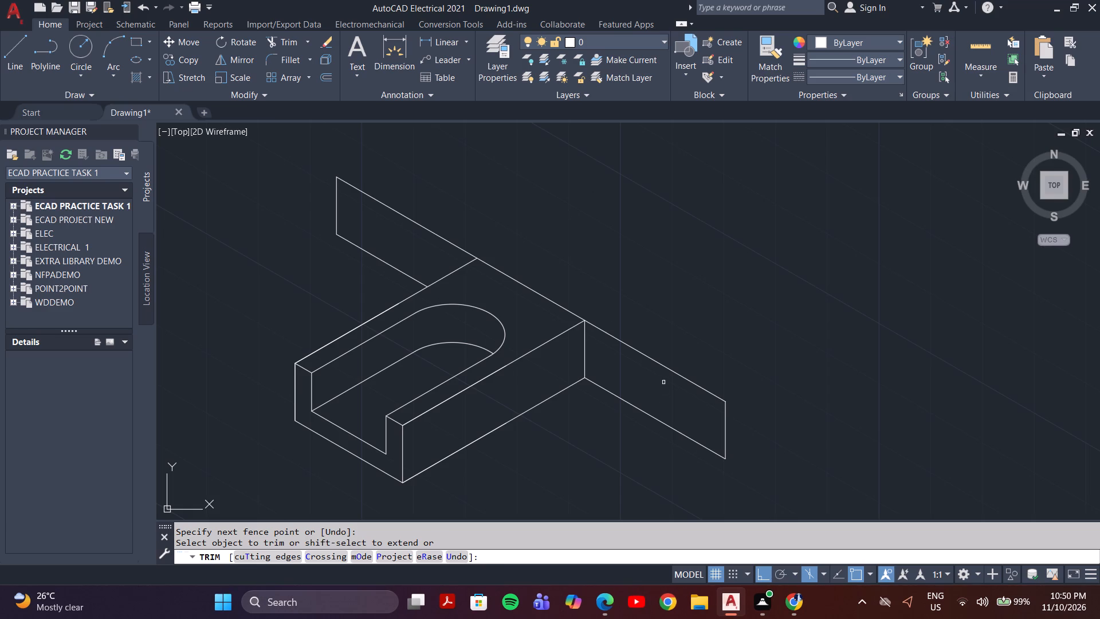
{"action": "key", "text": "Escape"}
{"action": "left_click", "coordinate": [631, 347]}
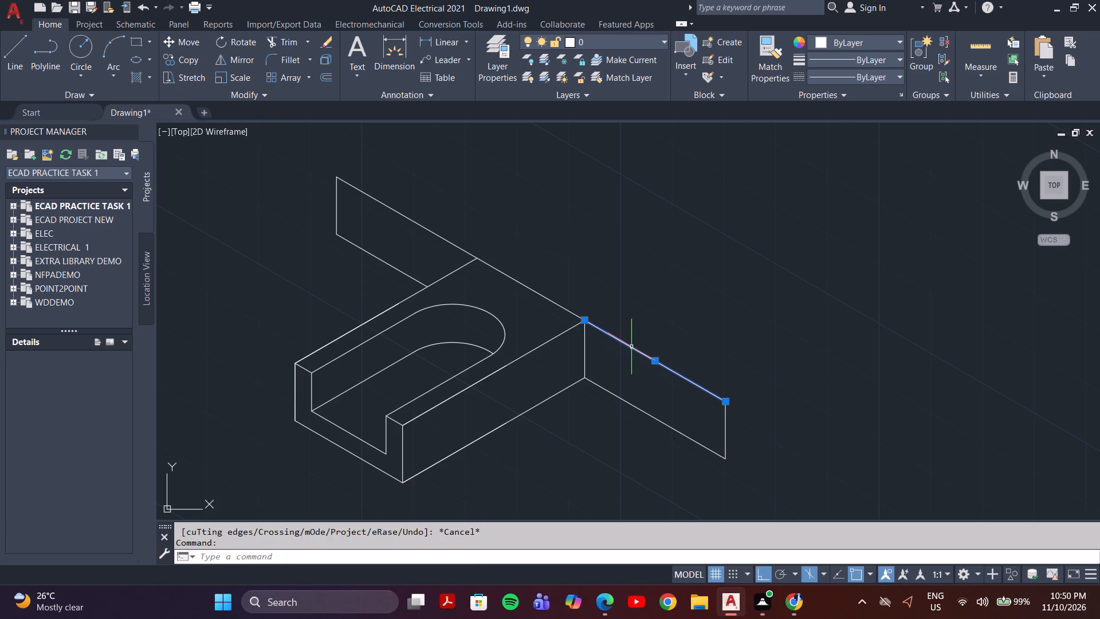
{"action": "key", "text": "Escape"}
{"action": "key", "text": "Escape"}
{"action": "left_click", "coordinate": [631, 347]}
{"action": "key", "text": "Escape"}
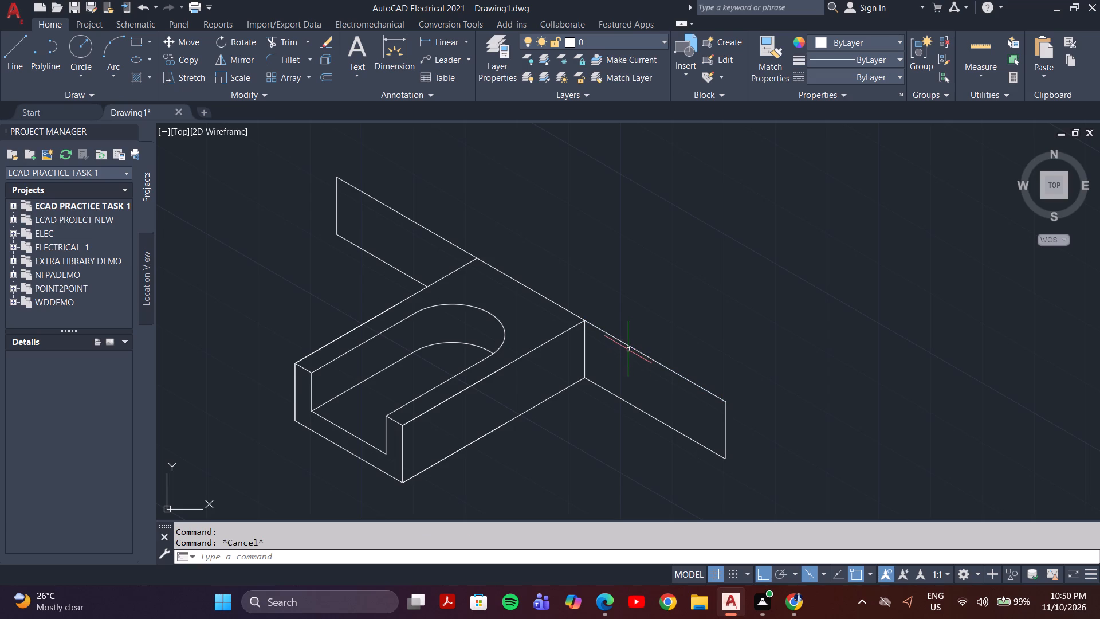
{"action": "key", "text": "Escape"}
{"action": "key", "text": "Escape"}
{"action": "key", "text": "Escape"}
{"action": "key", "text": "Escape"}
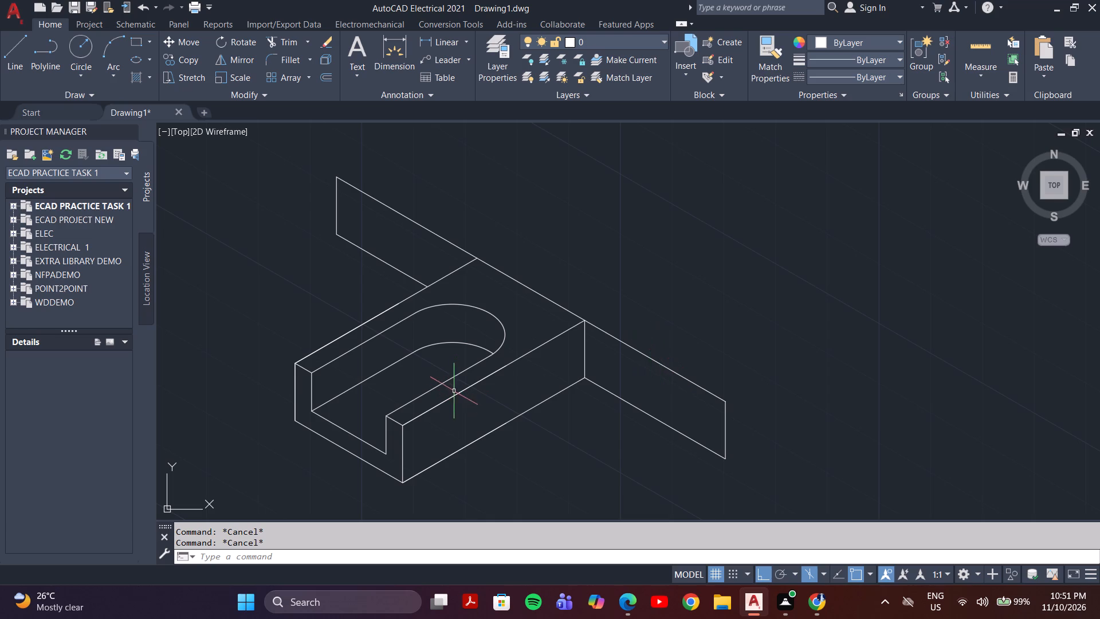
Draw a 17-unit line at 30° from the right panel's outer bottom corner, continued by a vertical line rising past the panel's top level.
{"action": "key", "text": "l"}
{"action": "key", "text": "Return"}
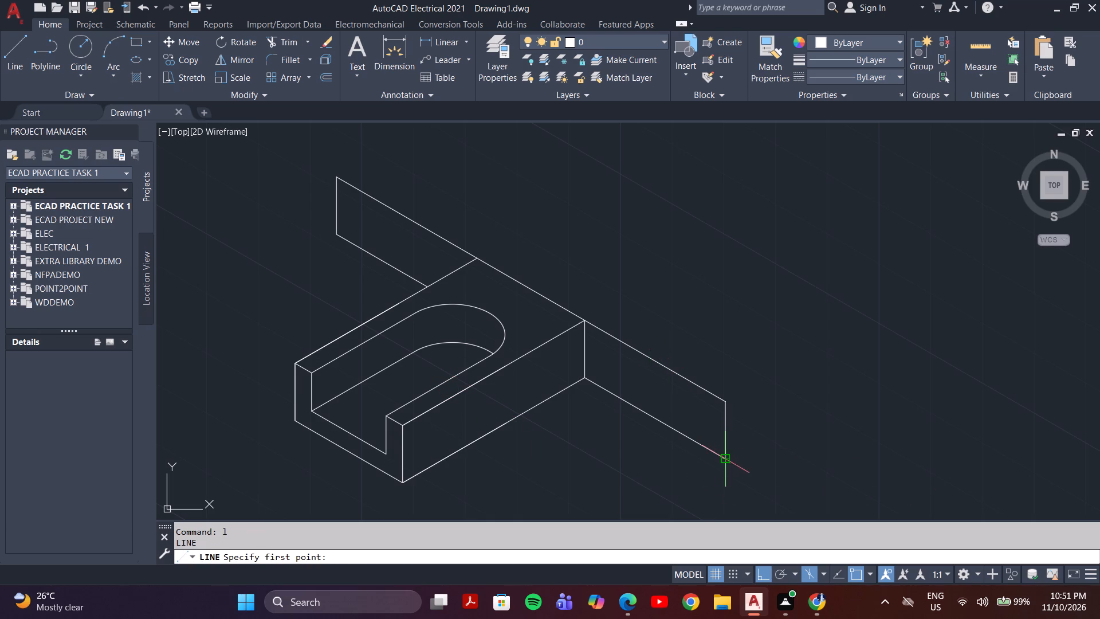
{"action": "left_click", "coordinate": [725, 460]}
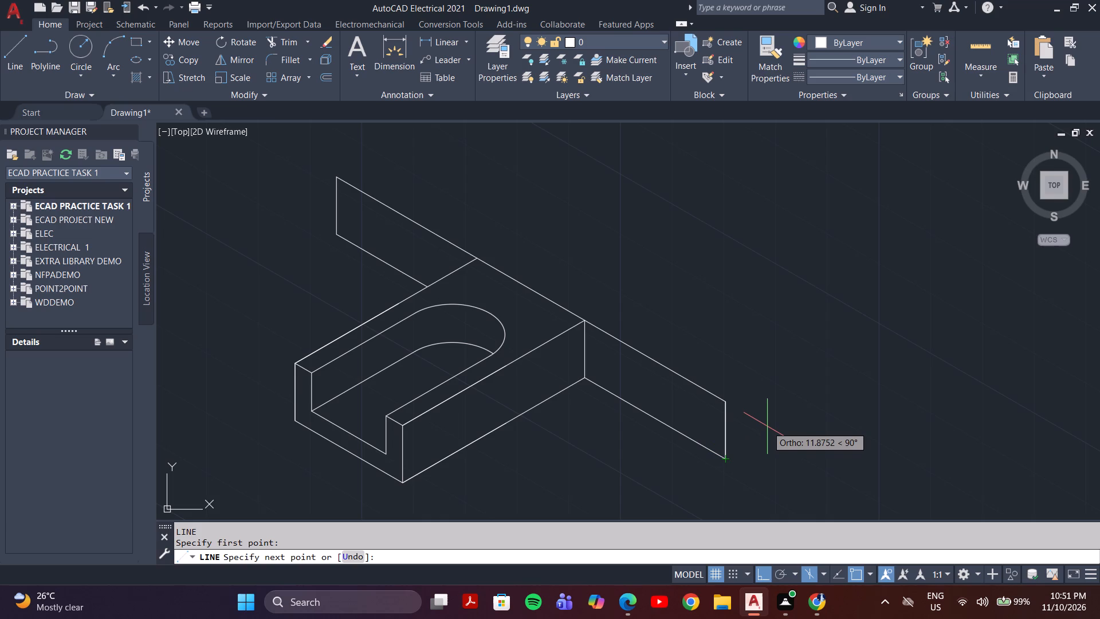
{"action": "key", "text": "F5"}
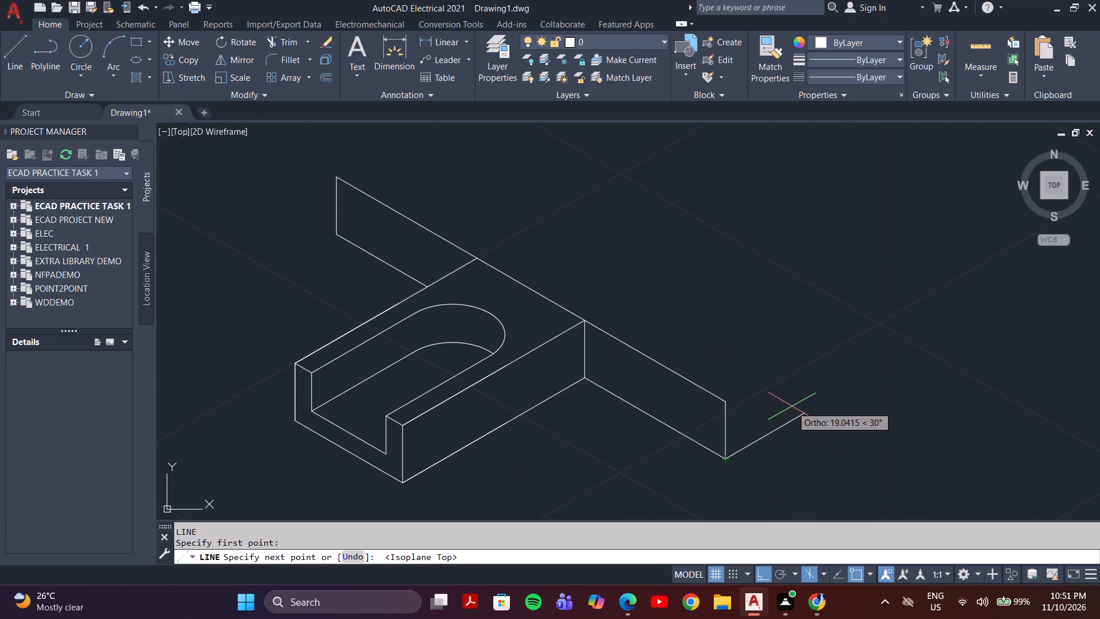
{"action": "type", "text": "17"}
{"action": "key", "text": "Return"}
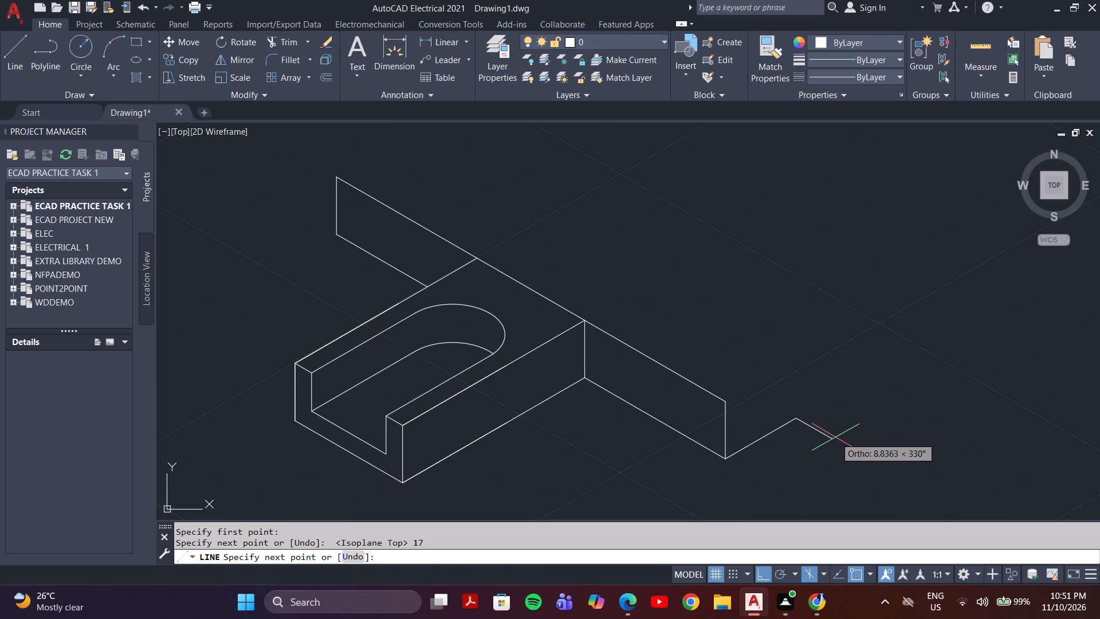
{"action": "key", "text": "F5"}
{"action": "left_click", "coordinate": [786, 359]}
{"action": "key", "text": "Escape"}
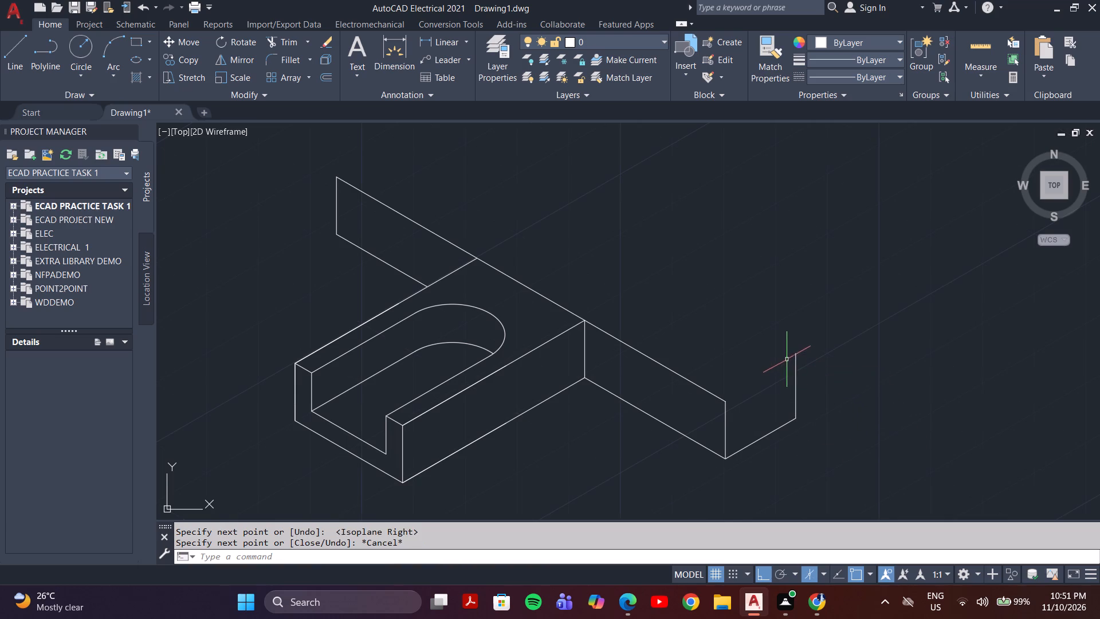
Draw a line at 30° from the right panel's outer top corner, extending past the new vertical line.
{"action": "key", "text": "space"}
{"action": "left_click", "coordinate": [728, 402]}
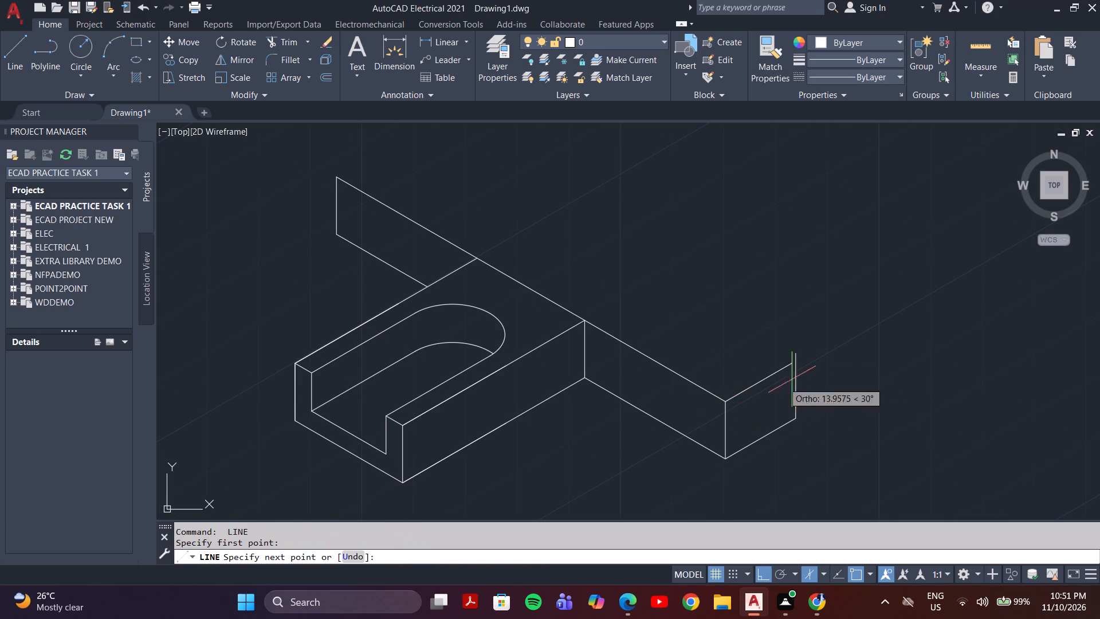
{"action": "left_click", "coordinate": [842, 360]}
{"action": "key", "text": "Escape"}
Trim the overshoots of the vertical and upper 30° lines to close the right extension's end face.
{"action": "type", "text": "tr"}
{"action": "key", "text": "Return"}
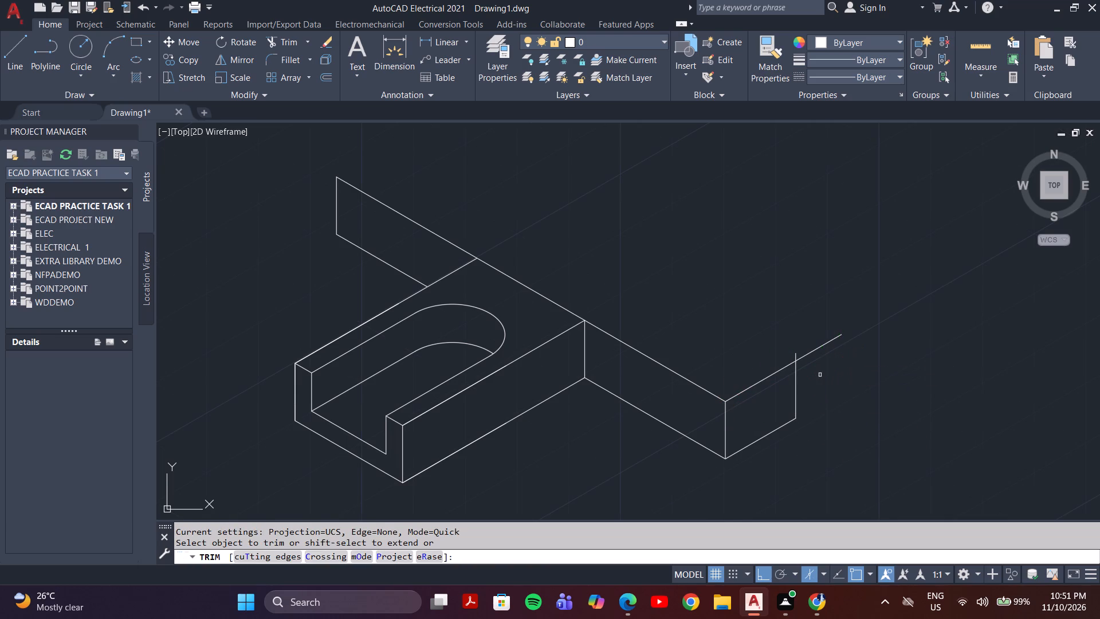
{"action": "scroll", "coordinate": [819, 375], "scroll_direction": "up", "scroll_amount": 3}
{"action": "left_click_drag", "start_coordinate": [714, 309], "coordinate": [743, 317]}
{"action": "scroll", "coordinate": [757, 339], "scroll_direction": "down", "scroll_amount": 3}
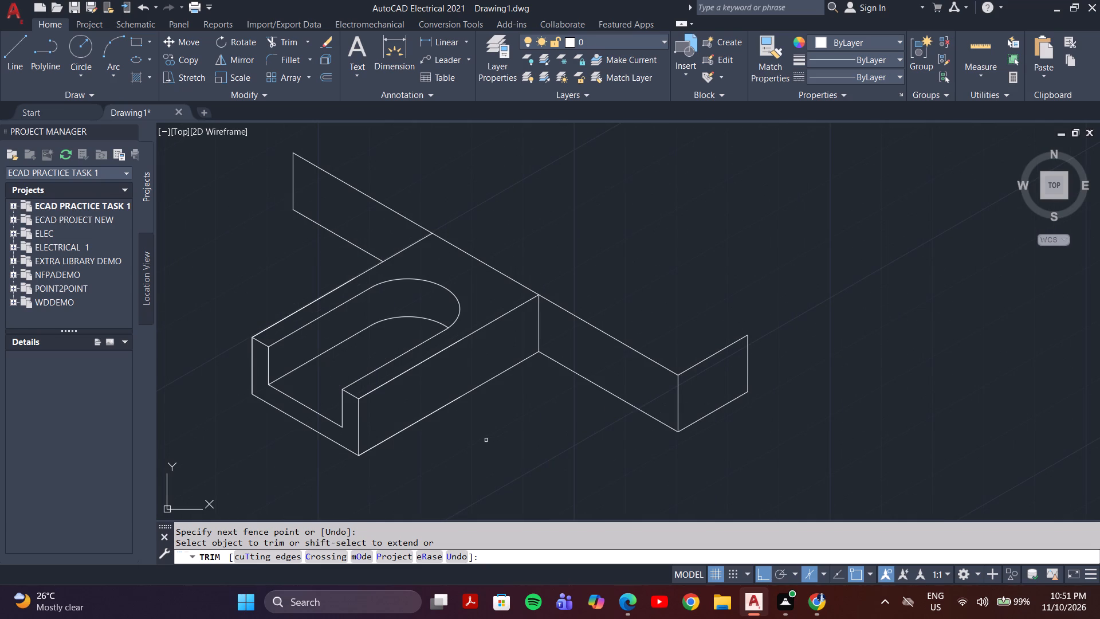
{"action": "key", "text": "Escape"}
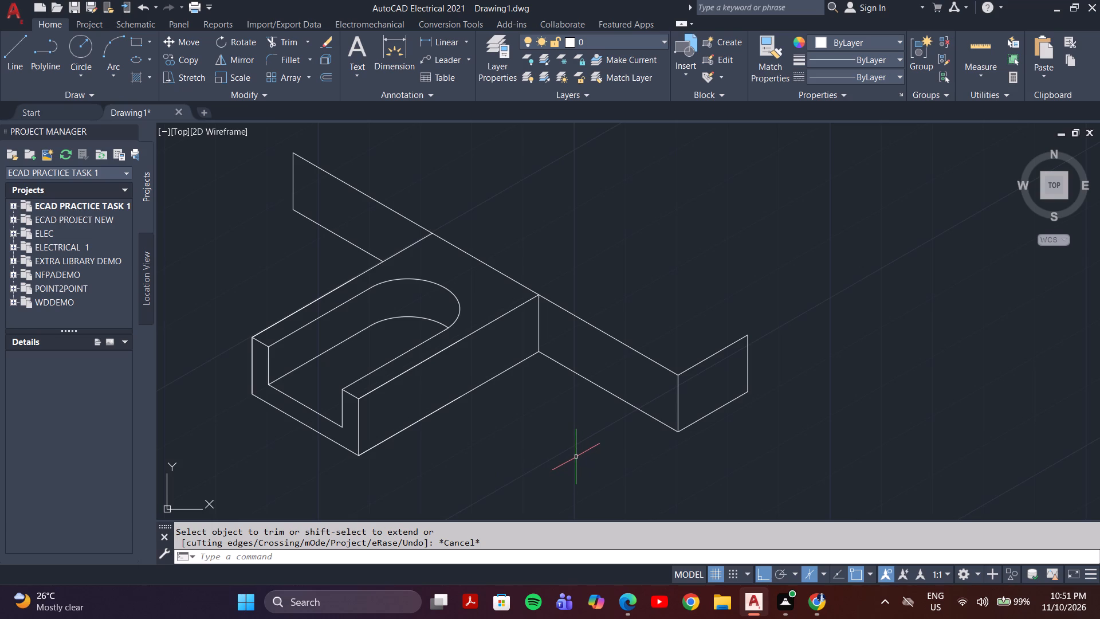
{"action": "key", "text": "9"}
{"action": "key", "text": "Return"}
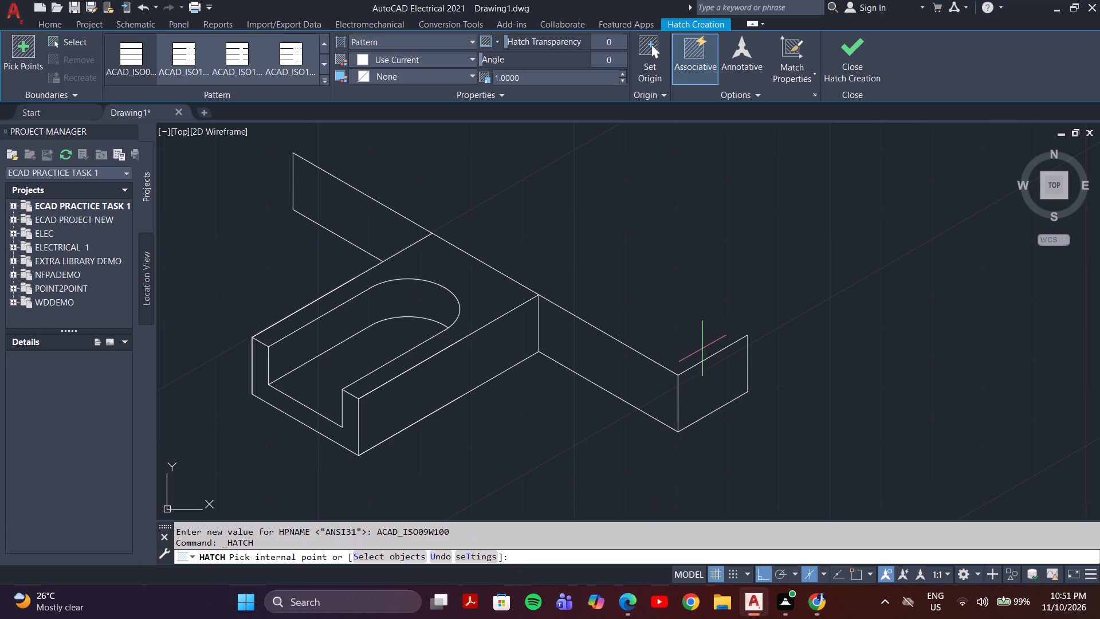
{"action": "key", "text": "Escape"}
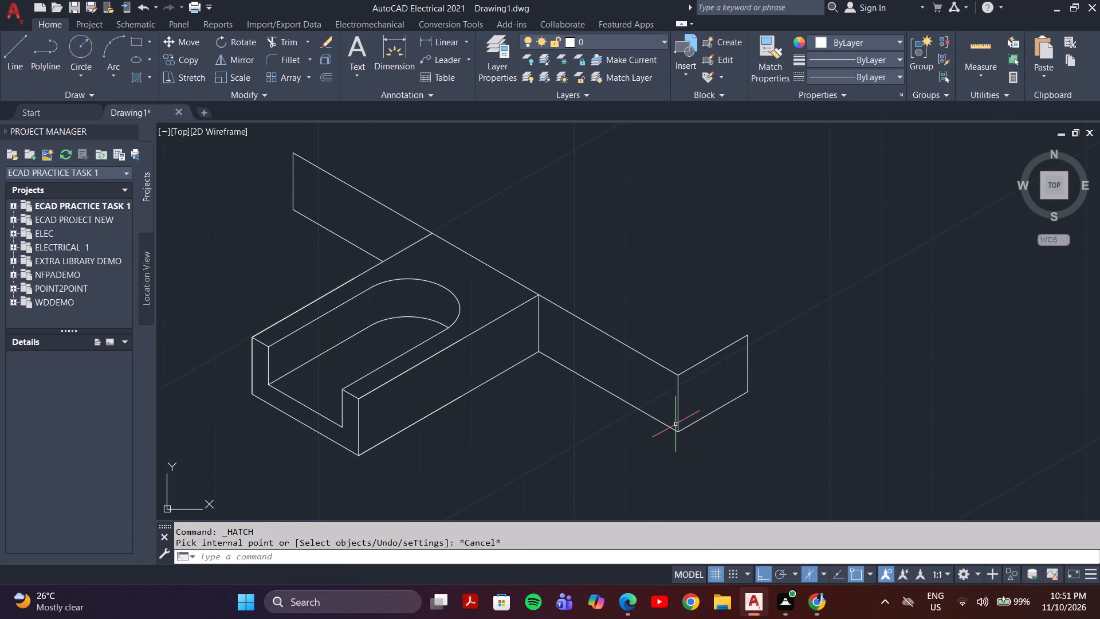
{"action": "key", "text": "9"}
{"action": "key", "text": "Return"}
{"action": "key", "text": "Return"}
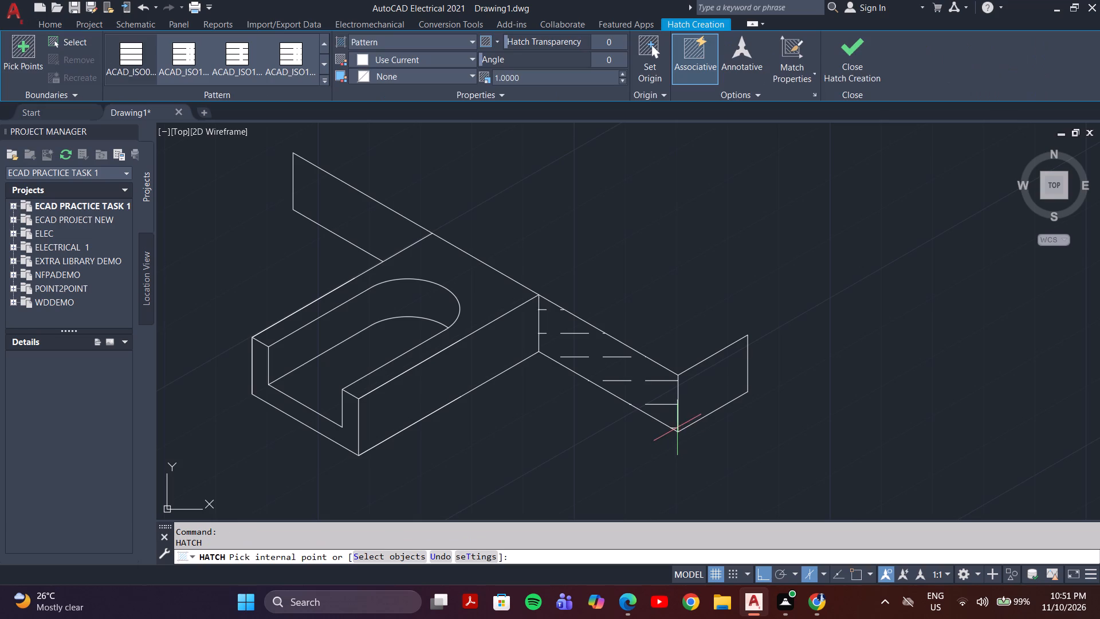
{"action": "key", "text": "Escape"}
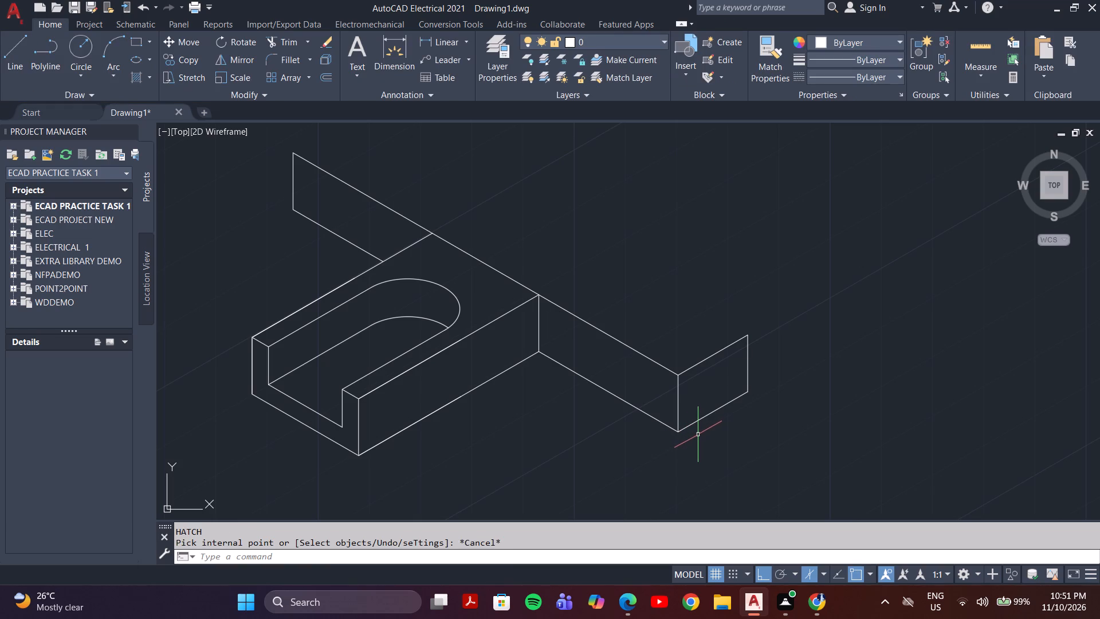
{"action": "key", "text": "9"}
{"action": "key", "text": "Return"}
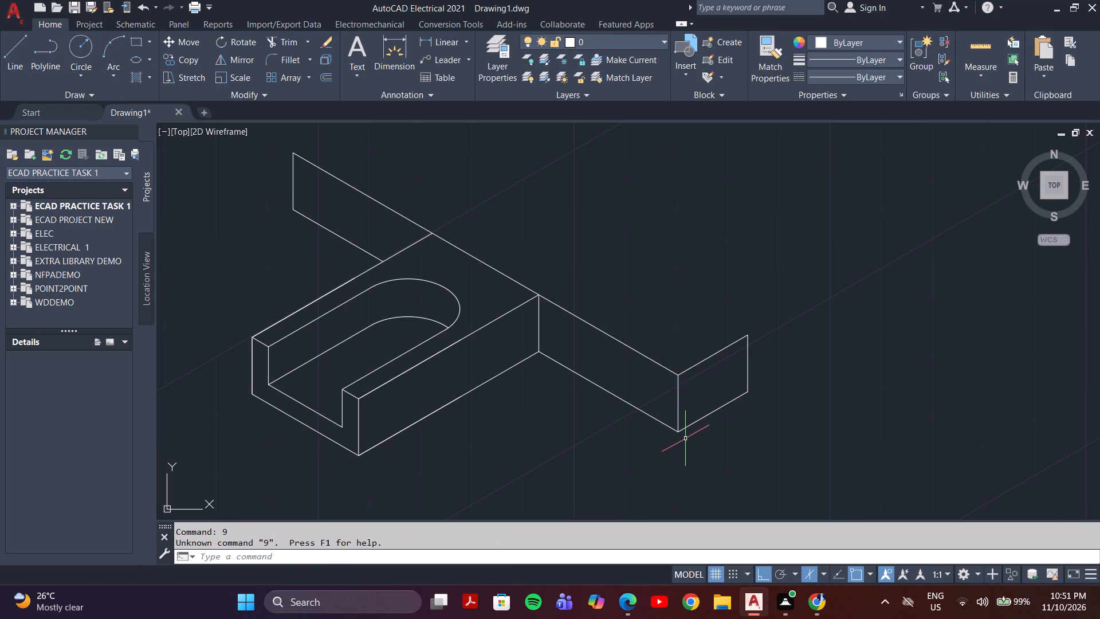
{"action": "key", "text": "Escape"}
Draw a 9-unit vertical line up from the right panel's outer bottom corner, continued by a sloped line to its top edge's midpoint.
{"action": "key", "text": "l"}
{"action": "key", "text": "Return"}
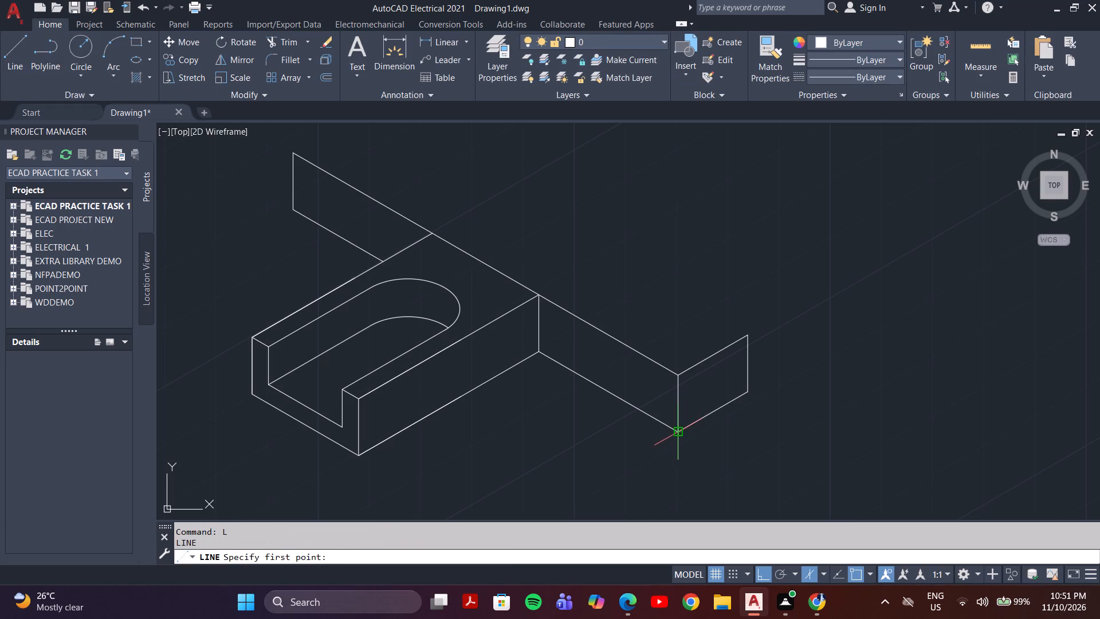
{"action": "left_click", "coordinate": [676, 432]}
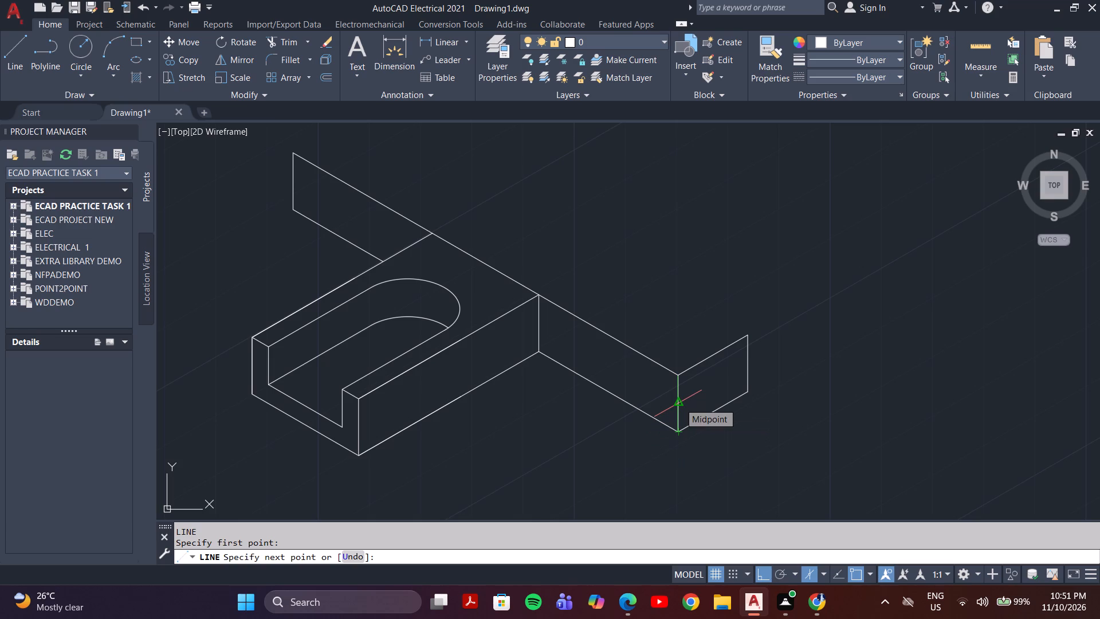
{"action": "key", "text": "9"}
{"action": "key", "text": "Return"}
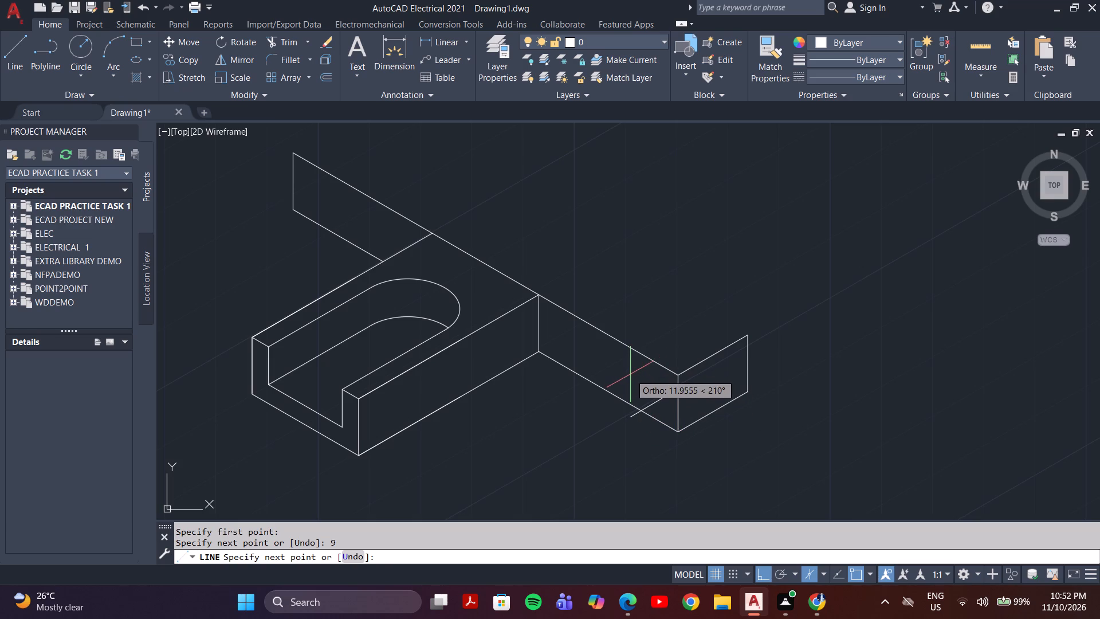
{"action": "key", "text": "F5"}
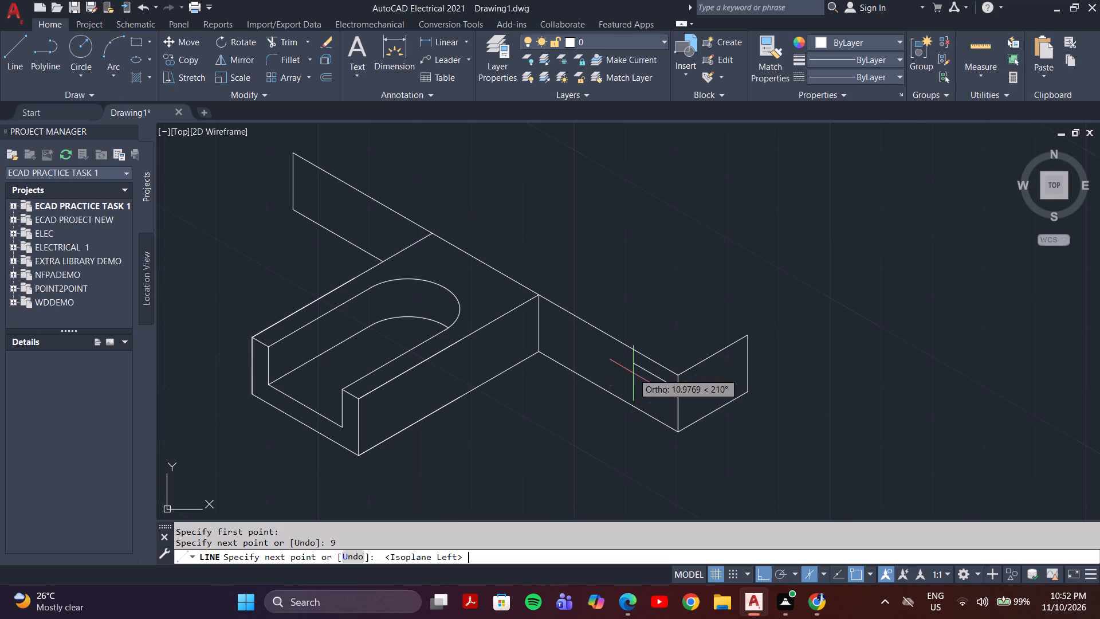
{"action": "key", "text": "F8"}
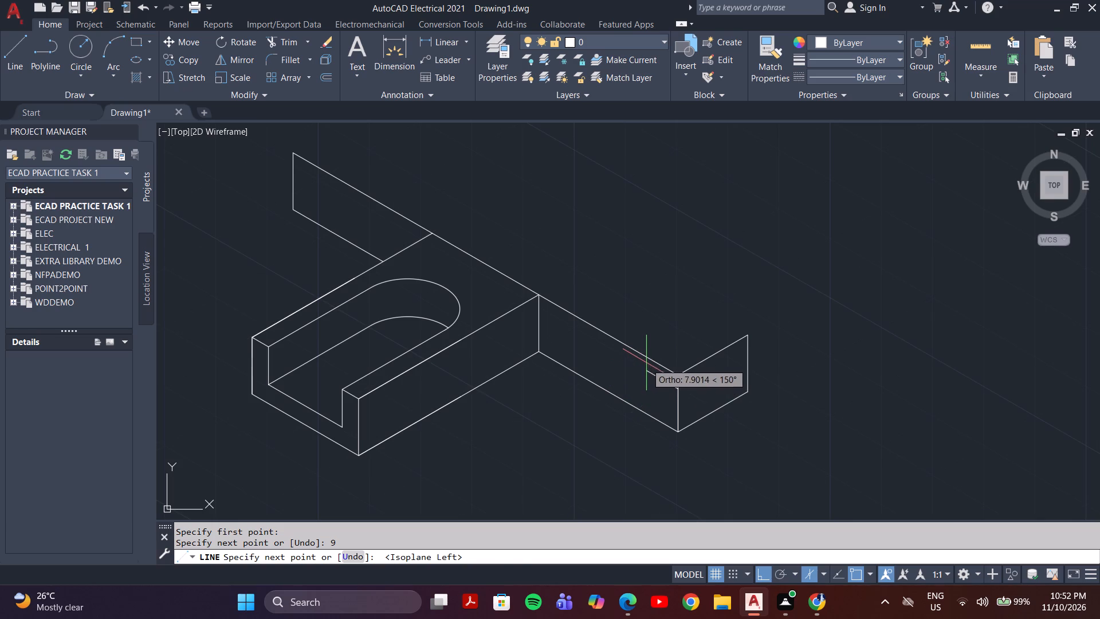
{"action": "left_click", "coordinate": [610, 337]}
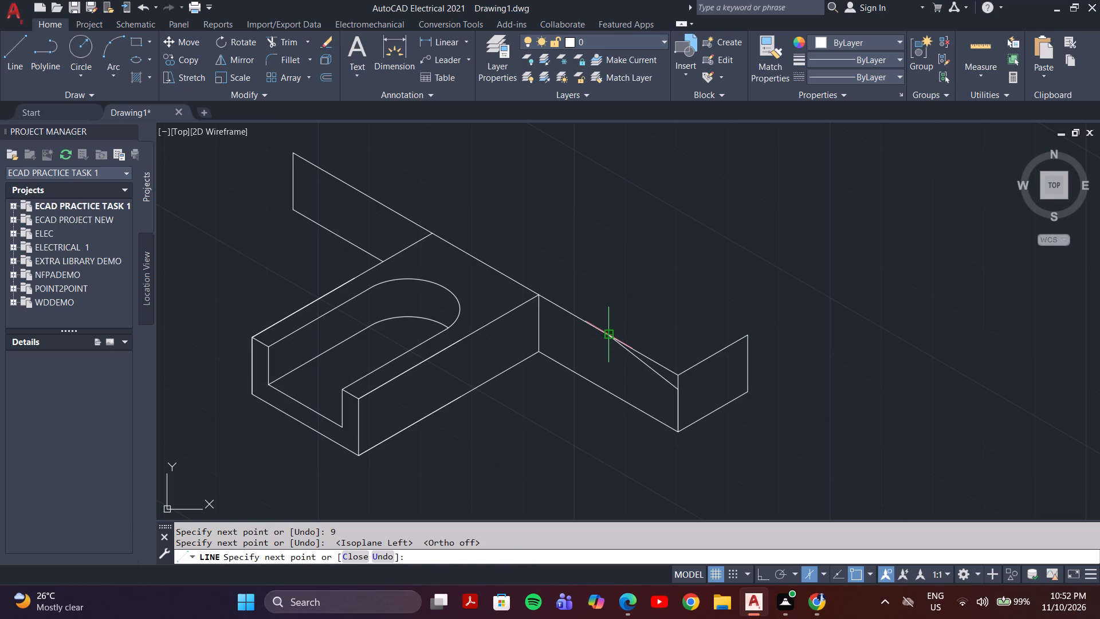
{"action": "key", "text": "Escape"}
Copy the sloped line at 30° from its lower end onto the rear vertical edge of the right extension's end face.
{"action": "scroll", "coordinate": [646, 361], "scroll_direction": "up", "scroll_amount": 2}
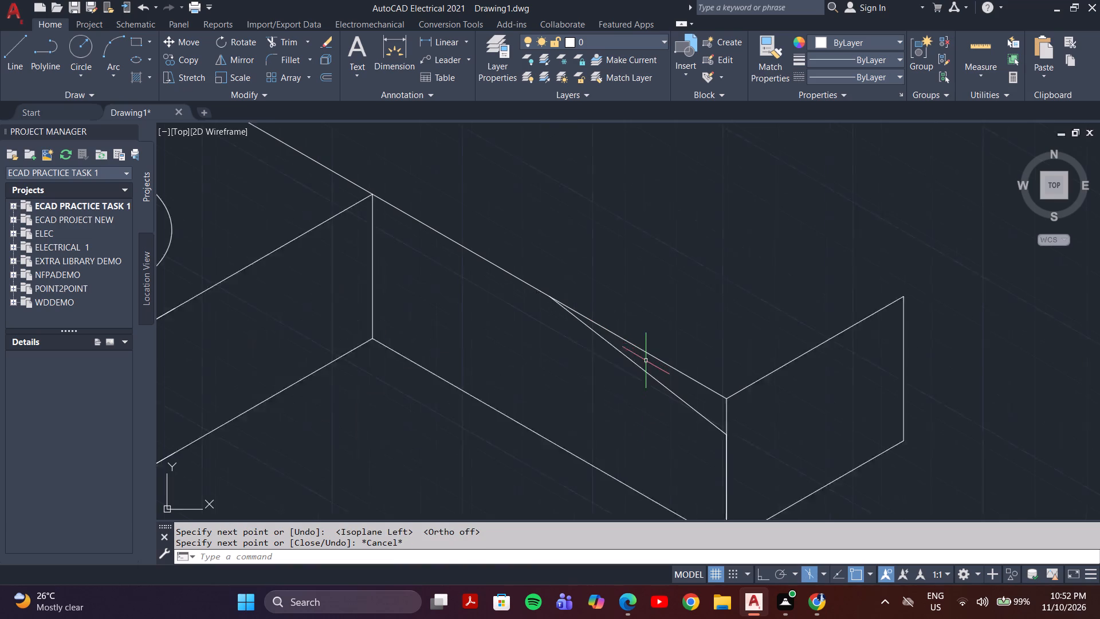
{"action": "scroll", "coordinate": [646, 361], "scroll_direction": "up", "scroll_amount": 1}
{"action": "left_click", "coordinate": [651, 384]}
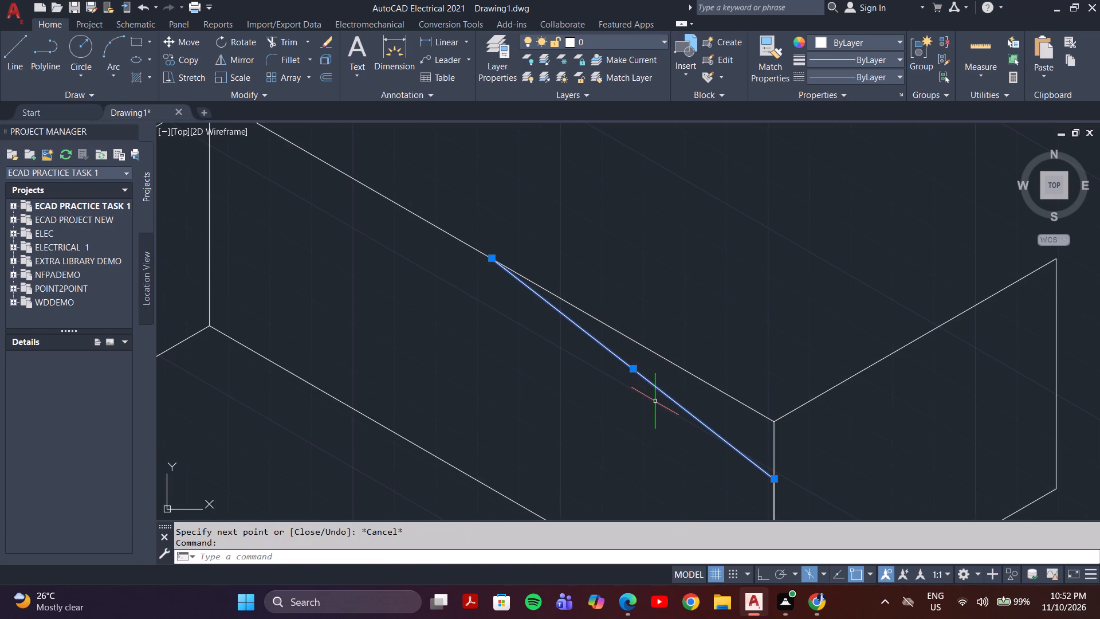
{"action": "key", "text": "c"}
{"action": "key", "text": "o"}
{"action": "key", "text": "Return"}
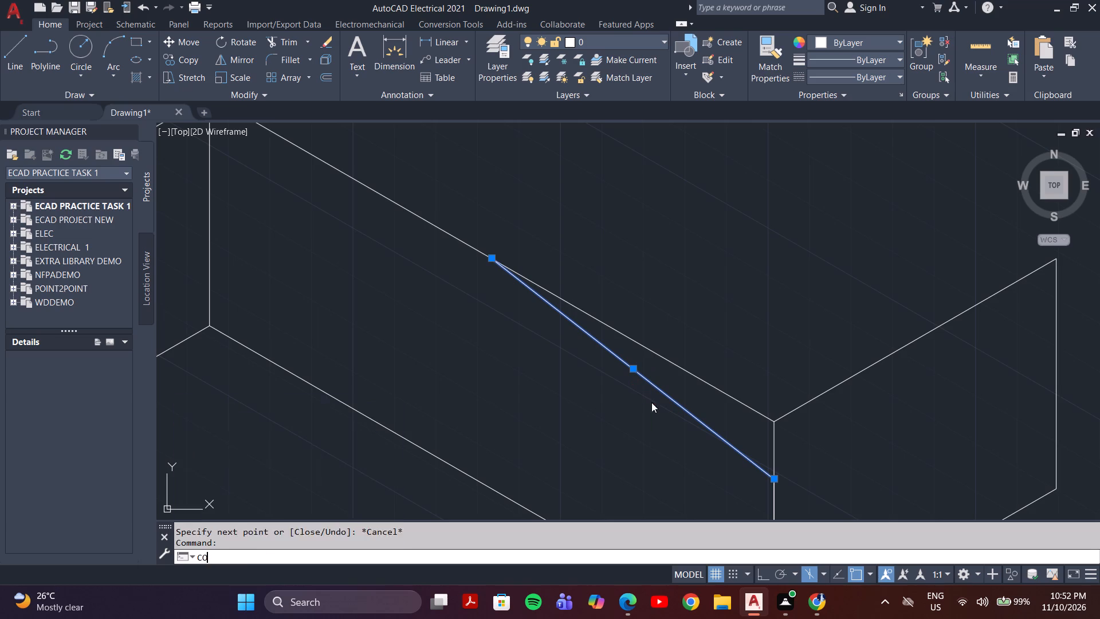
{"action": "left_click", "coordinate": [772, 482]}
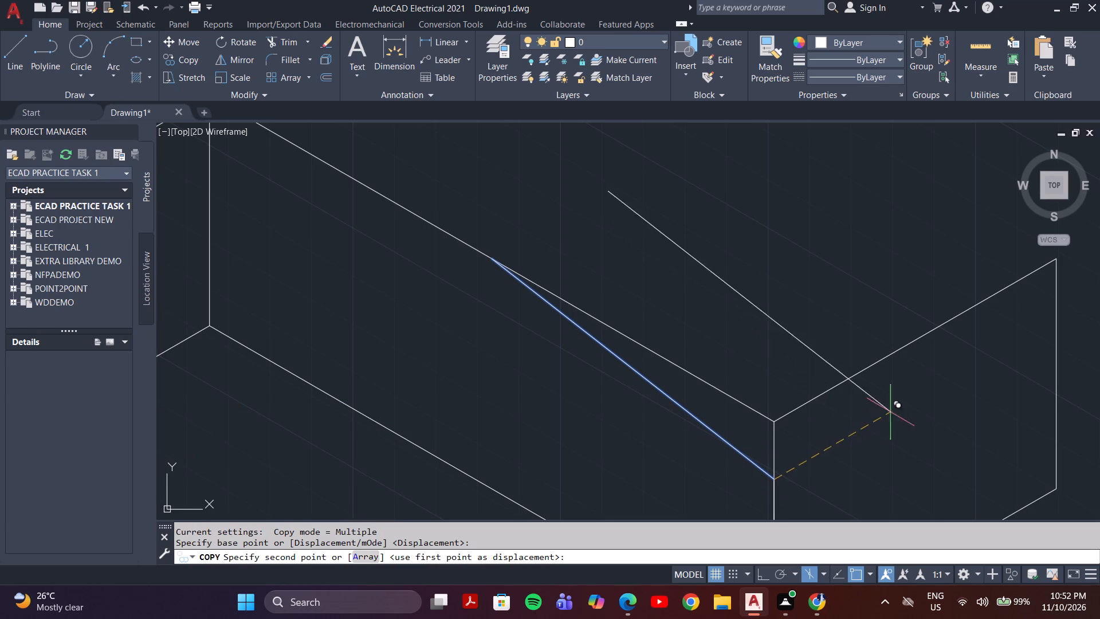
{"action": "scroll", "coordinate": [968, 375], "scroll_direction": "down", "scroll_amount": 1}
{"action": "middle_click_drag", "start_coordinate": [968, 374], "coordinate": [861, 410]}
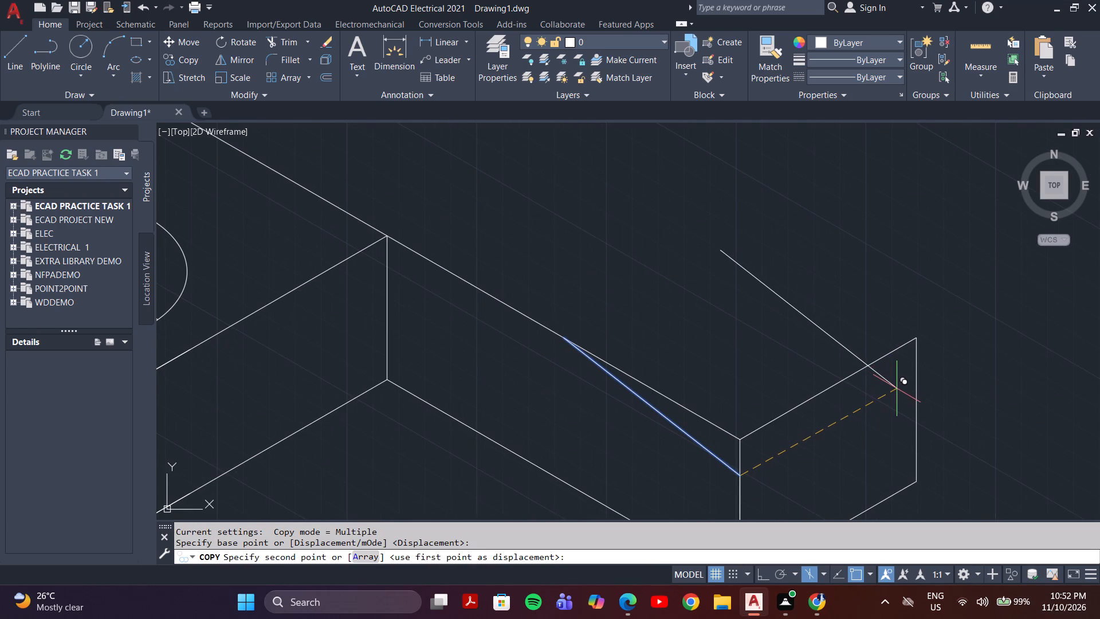
{"action": "key", "text": "F8"}
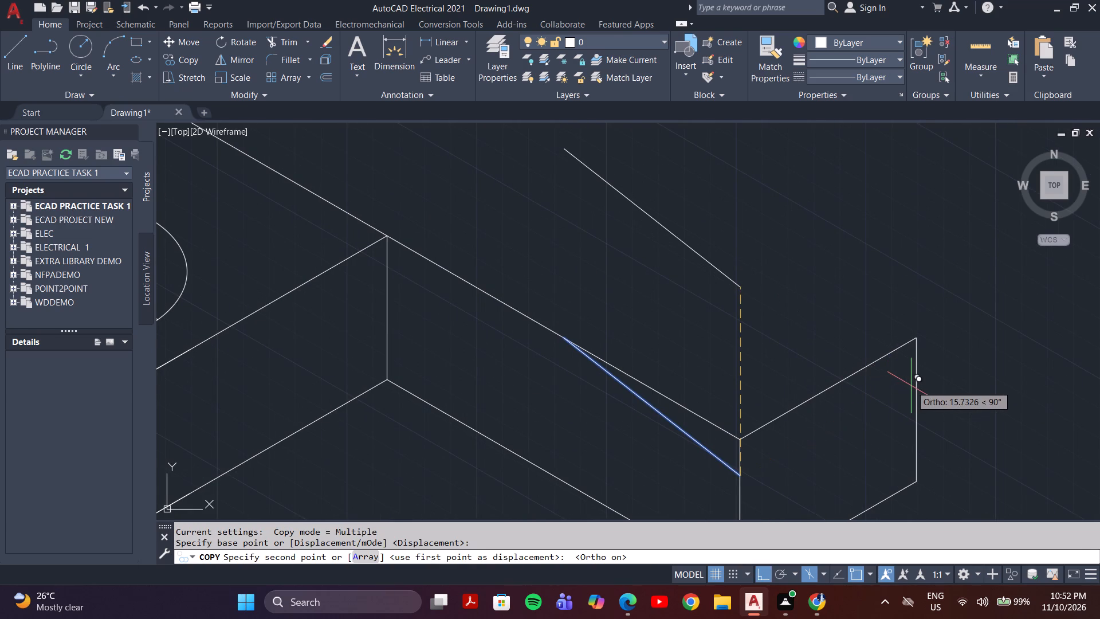
{"action": "key", "text": "F5"}
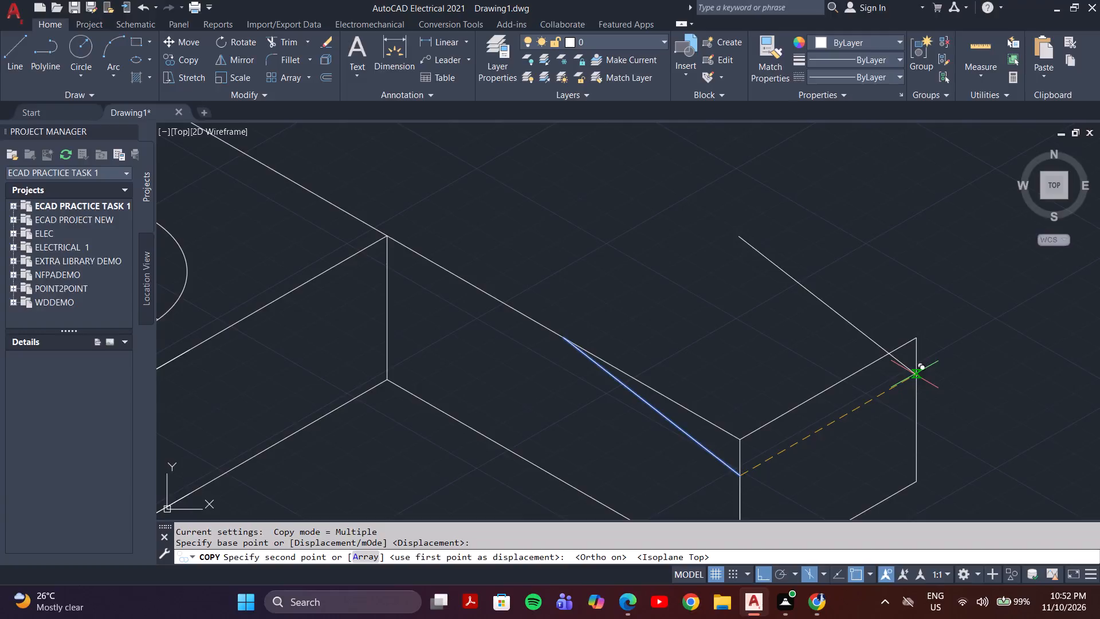
{"action": "scroll", "coordinate": [914, 374], "scroll_direction": "up", "scroll_amount": 10}
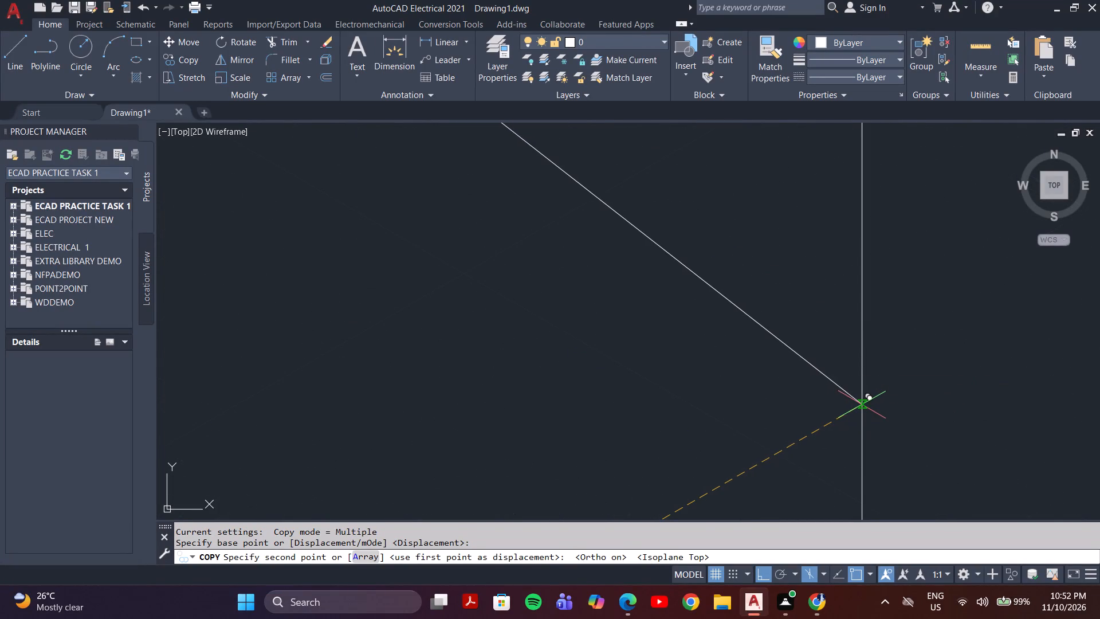
{"action": "left_click", "coordinate": [862, 405]}
{"action": "scroll", "coordinate": [866, 387], "scroll_direction": "down", "scroll_amount": 5}
{"action": "key", "text": "Escape"}
Draw a line joining the upper ends of the original and copied sloped lines.
{"action": "scroll", "coordinate": [816, 405], "scroll_direction": "down", "scroll_amount": 5}
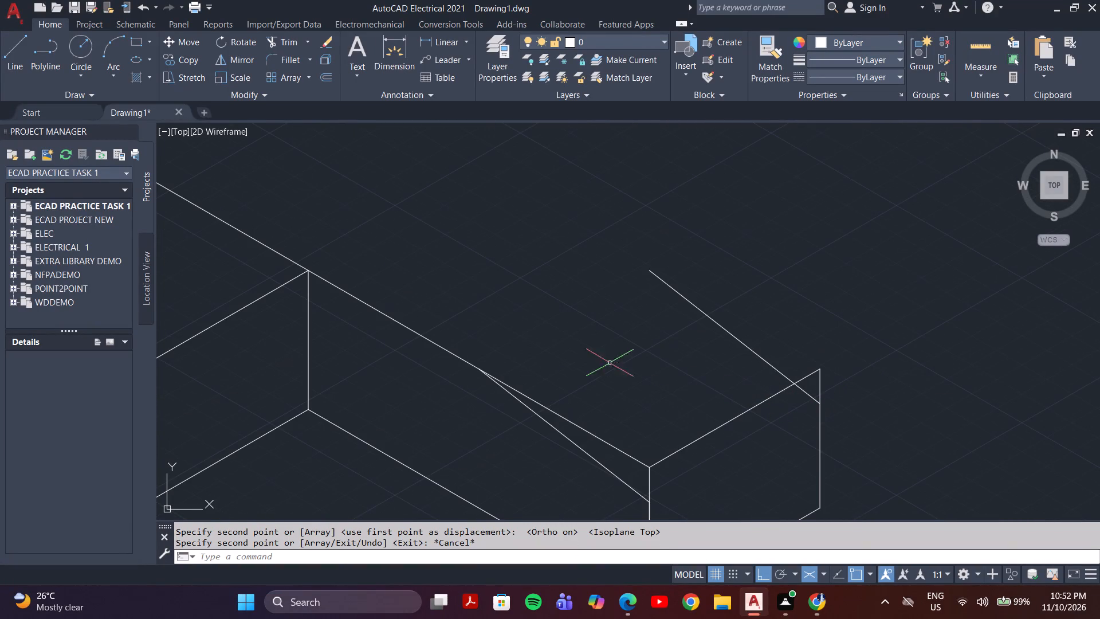
{"action": "key", "text": "l"}
{"action": "key", "text": "Return"}
{"action": "scroll", "coordinate": [482, 340], "scroll_direction": "up", "scroll_amount": 2}
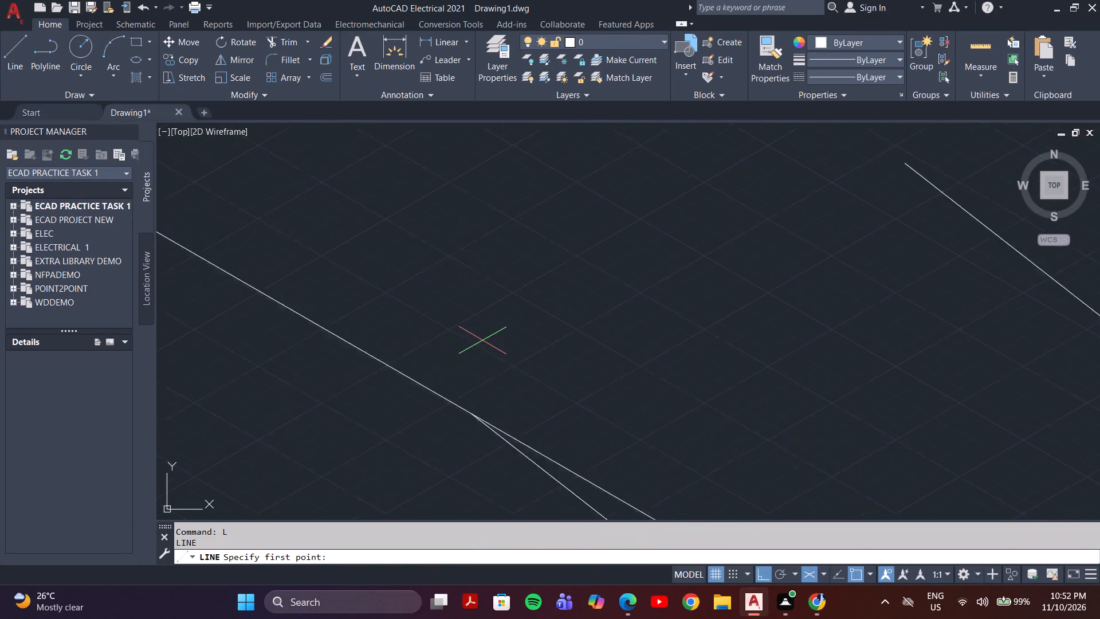
{"action": "scroll", "coordinate": [482, 340], "scroll_direction": "up", "scroll_amount": 2}
{"action": "scroll", "coordinate": [442, 454], "scroll_direction": "down", "scroll_amount": 2}
{"action": "left_click_drag", "start_coordinate": [443, 479], "coordinate": [453, 473]}
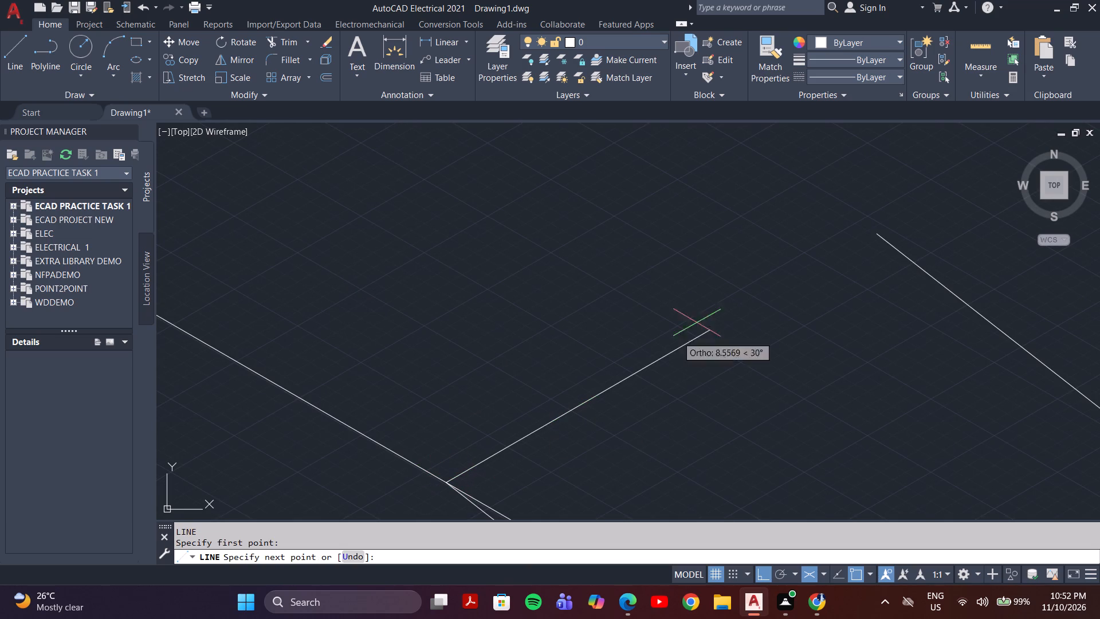
{"action": "left_click", "coordinate": [876, 236]}
{"action": "key", "text": "Escape"}
Draw a line joining the lower ends of the two sloped lines across the right extension's end face.
{"action": "scroll", "coordinate": [815, 261], "scroll_direction": "down", "scroll_amount": 4}
{"action": "middle_click_drag", "start_coordinate": [792, 308], "coordinate": [715, 278]}
{"action": "scroll", "coordinate": [759, 272], "scroll_direction": "up", "scroll_amount": 1}
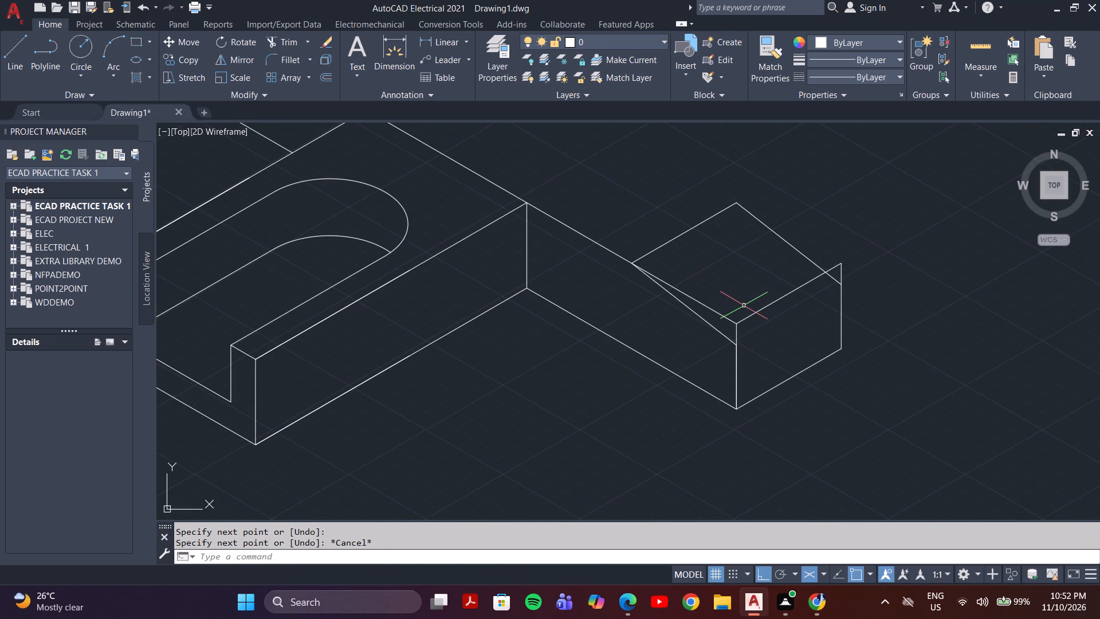
{"action": "key", "text": "l"}
{"action": "key", "text": "Return"}
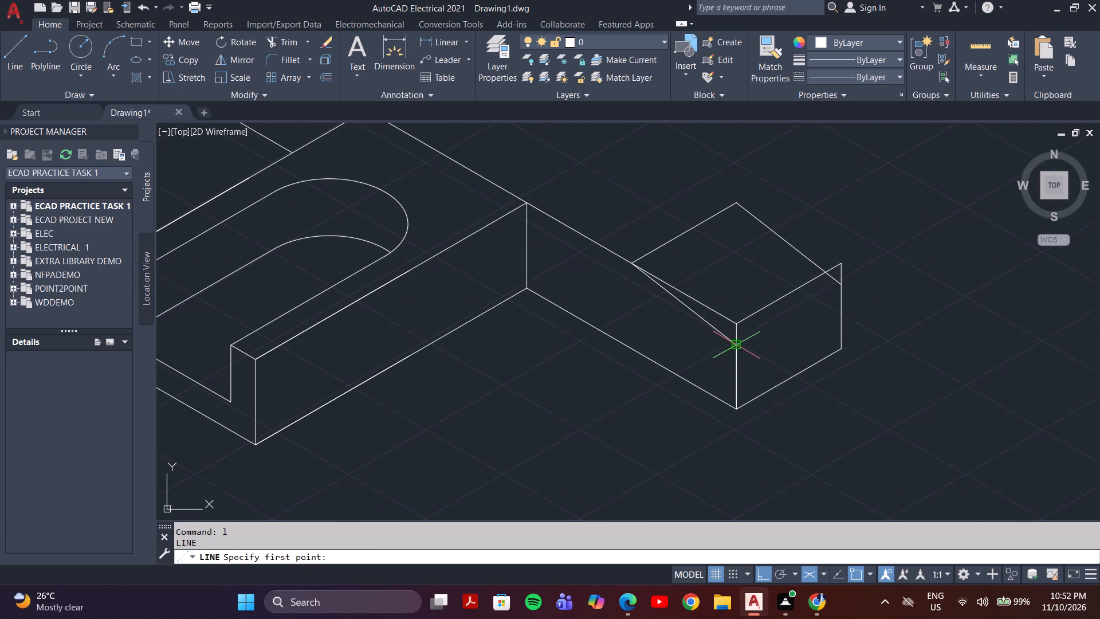
{"action": "left_click", "coordinate": [738, 344]}
{"action": "left_click", "coordinate": [840, 285]}
{"action": "key", "text": "Escape"}
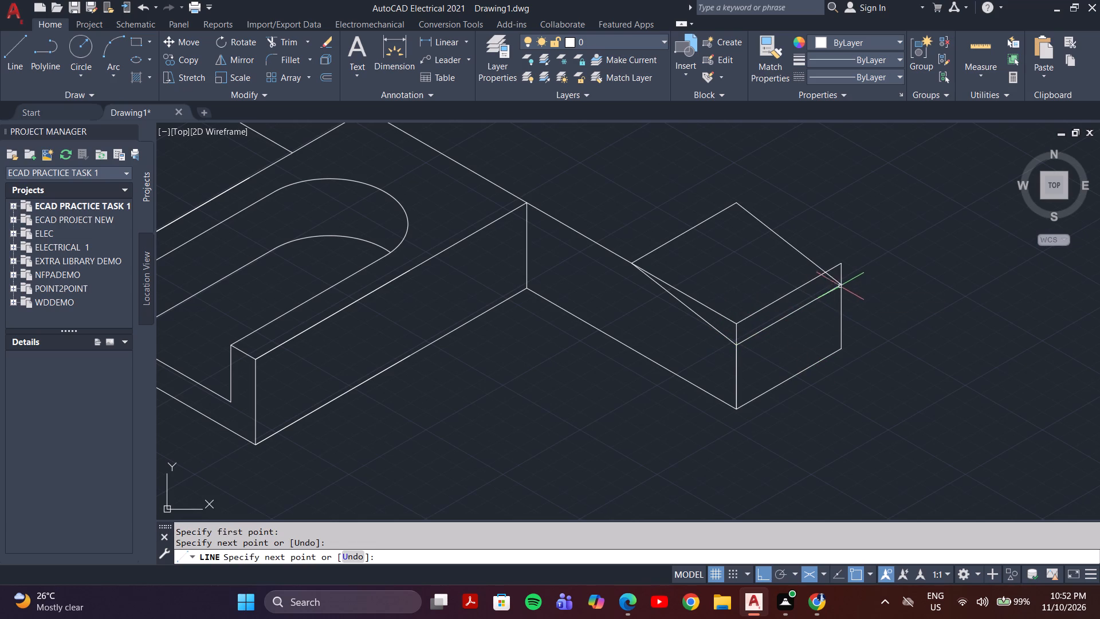
Trim the right extension's old top edges and both vertical stubs above the sloped face.
{"action": "key", "text": "t"}
{"action": "key", "text": "r"}
{"action": "key", "text": "Return"}
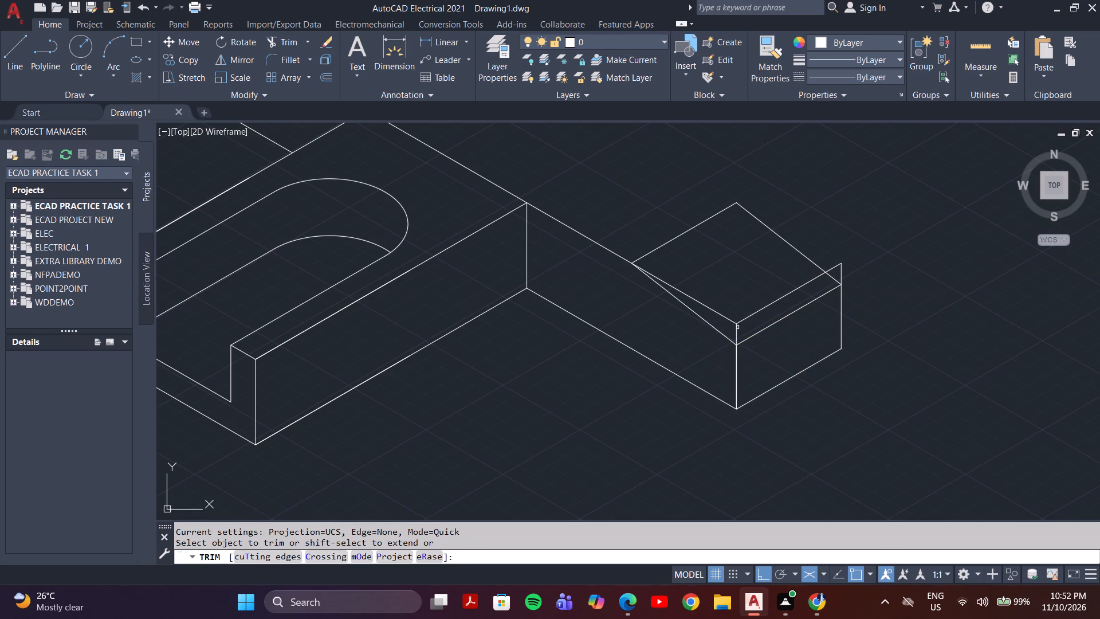
{"action": "left_click", "coordinate": [744, 318]}
{"action": "left_click", "coordinate": [735, 326]}
{"action": "left_click", "coordinate": [720, 315]}
{"action": "left_click", "coordinate": [835, 268]}
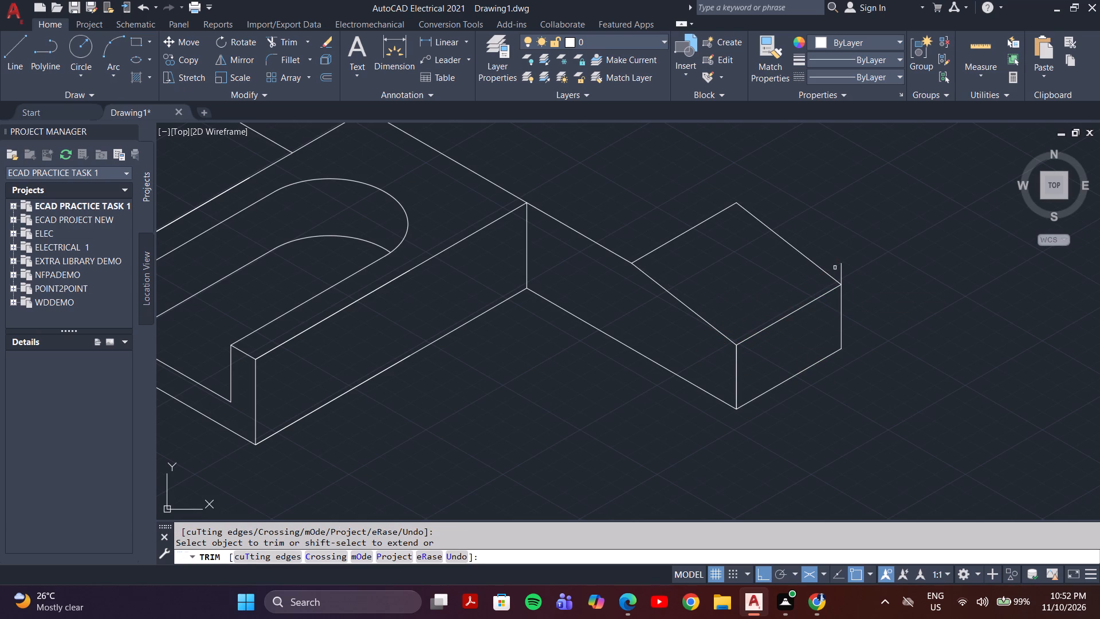
{"action": "left_click", "coordinate": [839, 271]}
{"action": "left_click", "coordinate": [843, 272]}
{"action": "key", "text": "Escape"}
{"action": "scroll", "coordinate": [729, 302], "scroll_direction": "down", "scroll_amount": 1}
{"action": "middle_click_drag", "start_coordinate": [729, 302], "coordinate": [728, 406]}
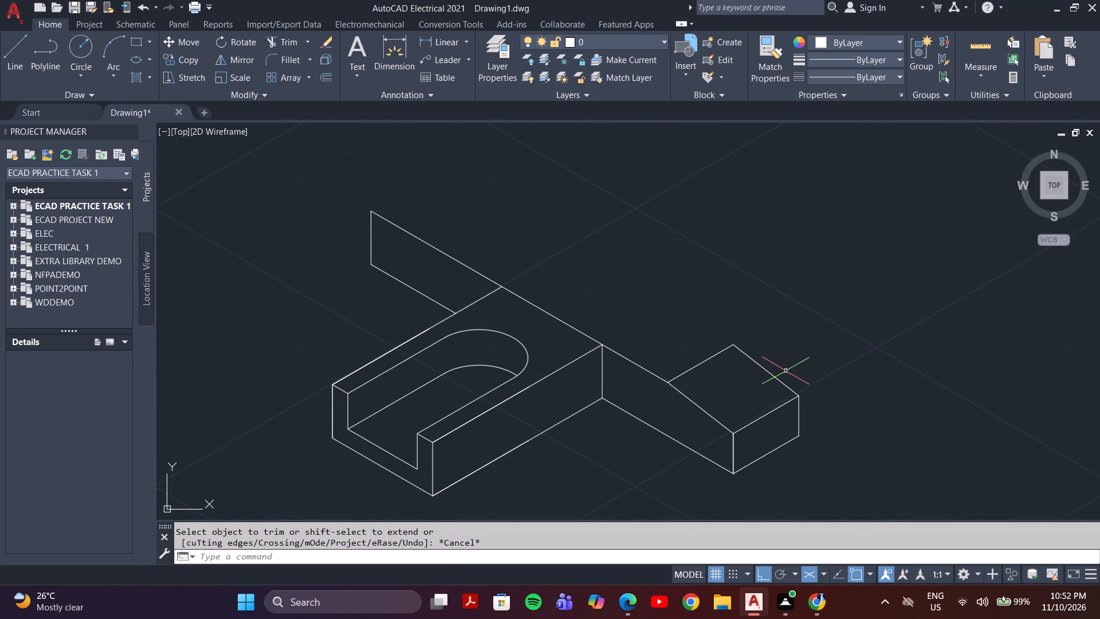
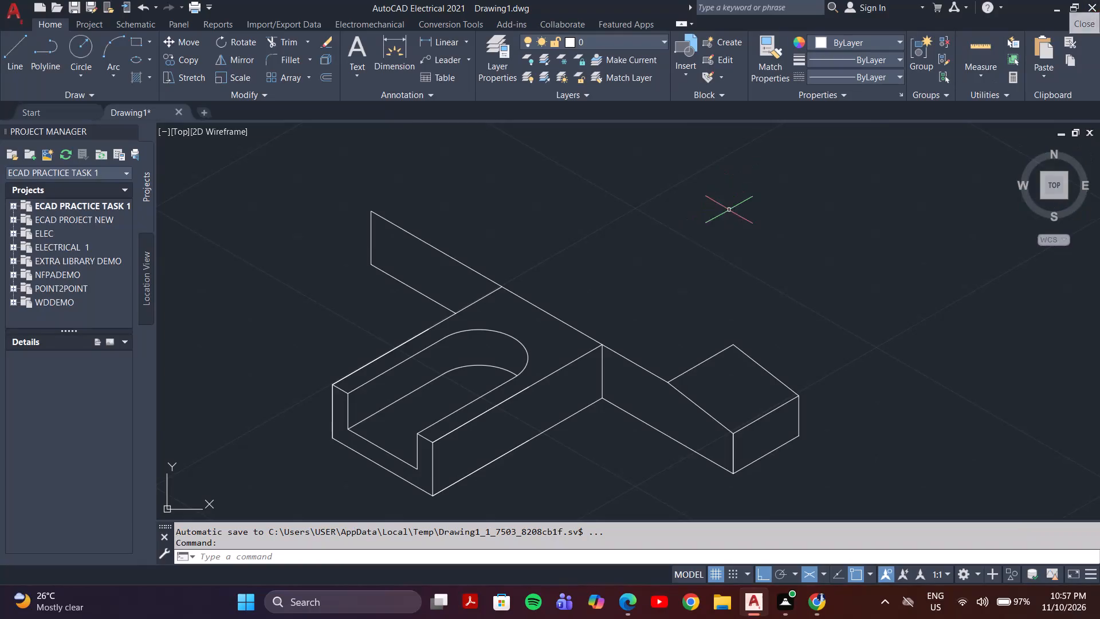
Draw a line at 150° from the rear upper corner of the right extension's sloped face to beyond the left extension's end.
{"action": "middle_click_drag", "start_coordinate": [697, 260], "coordinate": [652, 316]}
{"action": "key", "text": "l"}
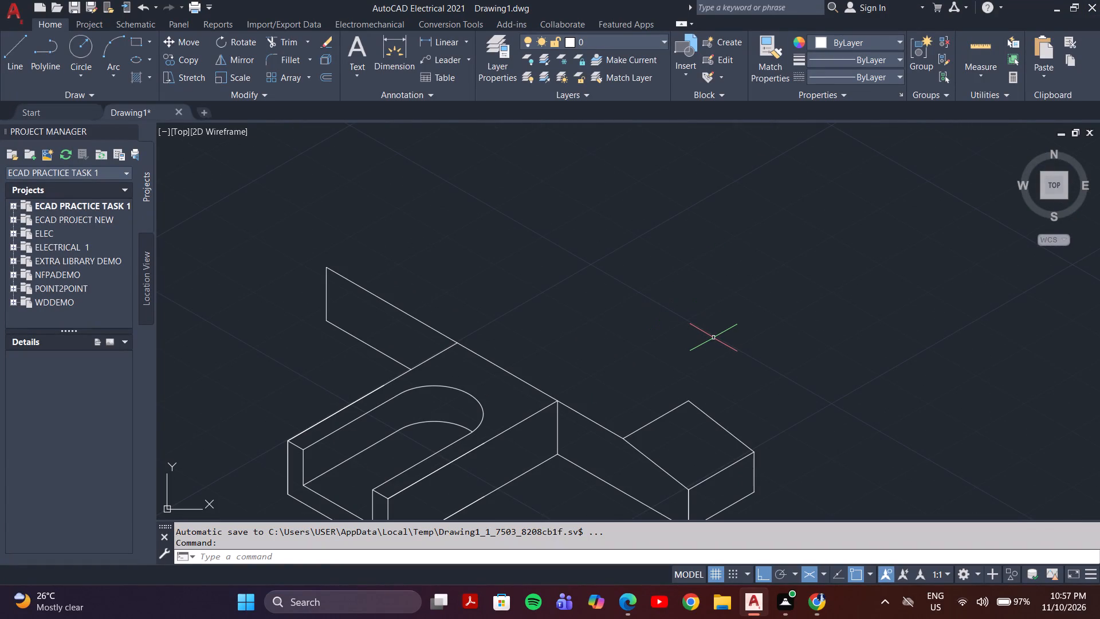
{"action": "key", "text": "Return"}
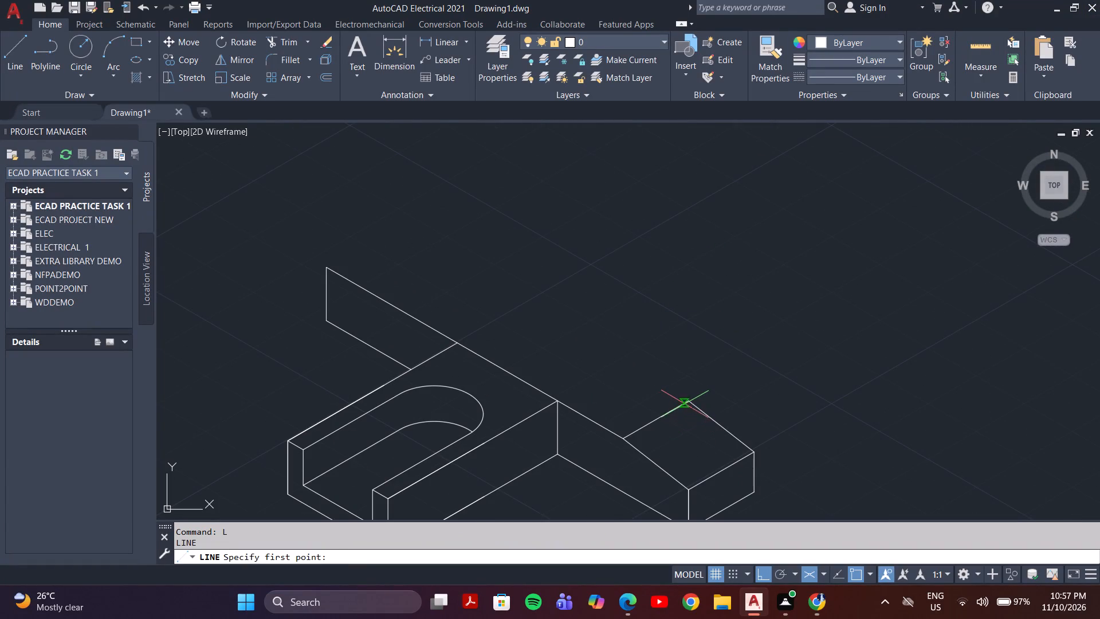
{"action": "left_click", "coordinate": [689, 401]}
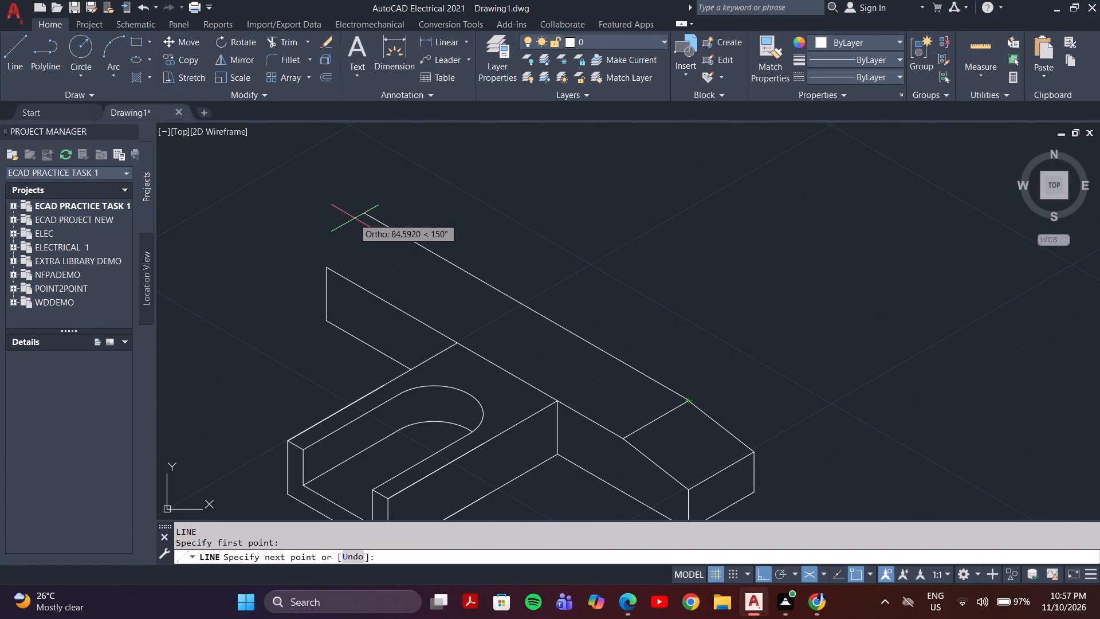
{"action": "left_click", "coordinate": [352, 210]}
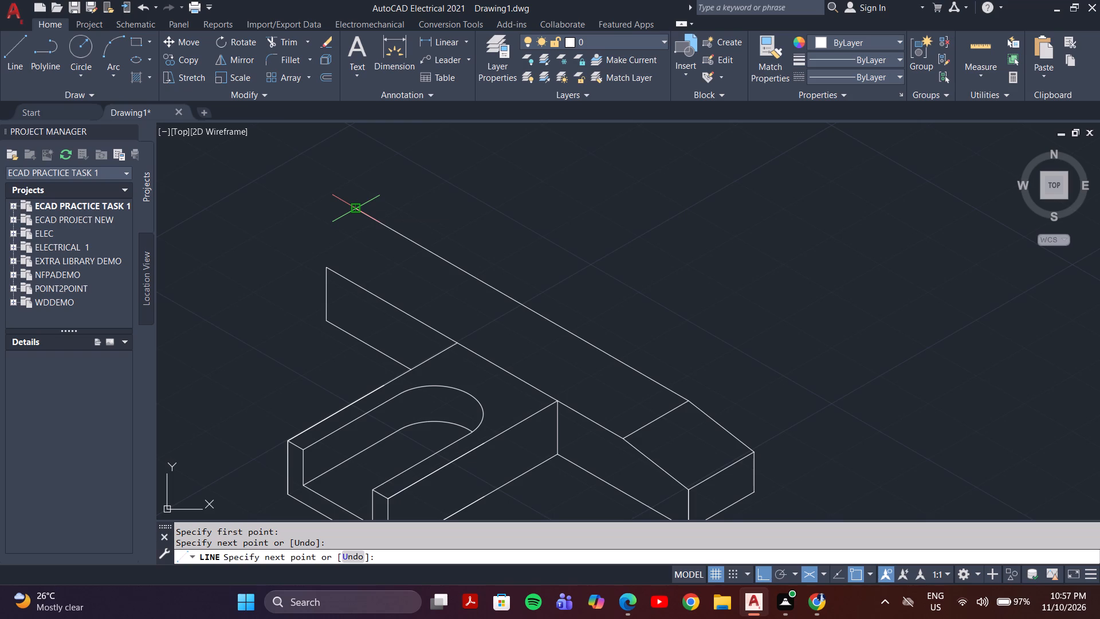
{"action": "key", "text": "F1"}
{"action": "key", "text": "l"}
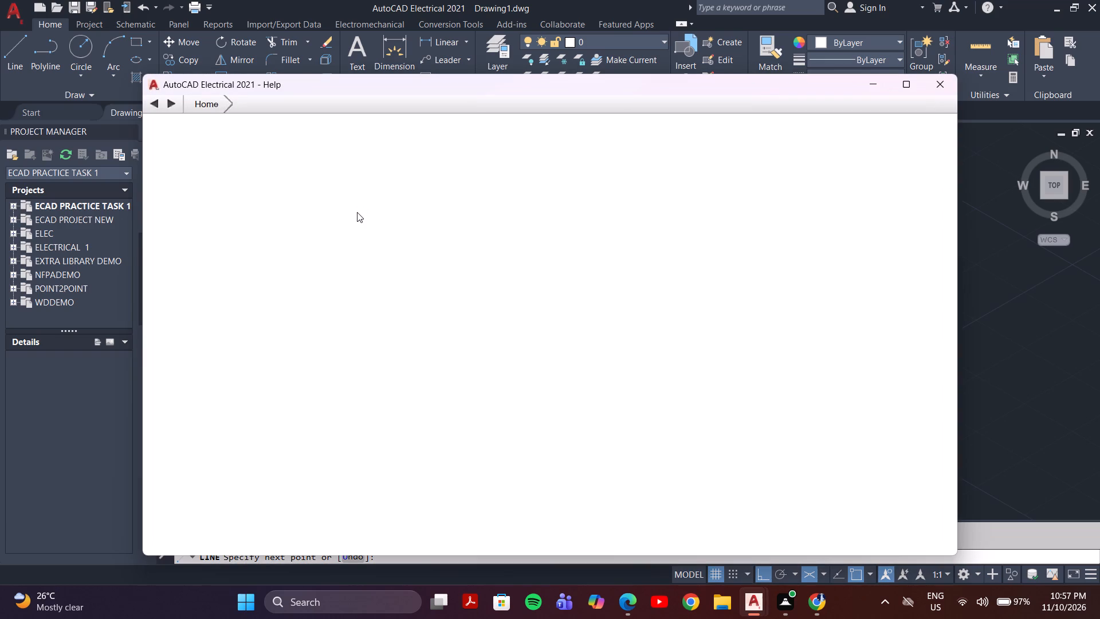
{"action": "key", "text": "Escape"}
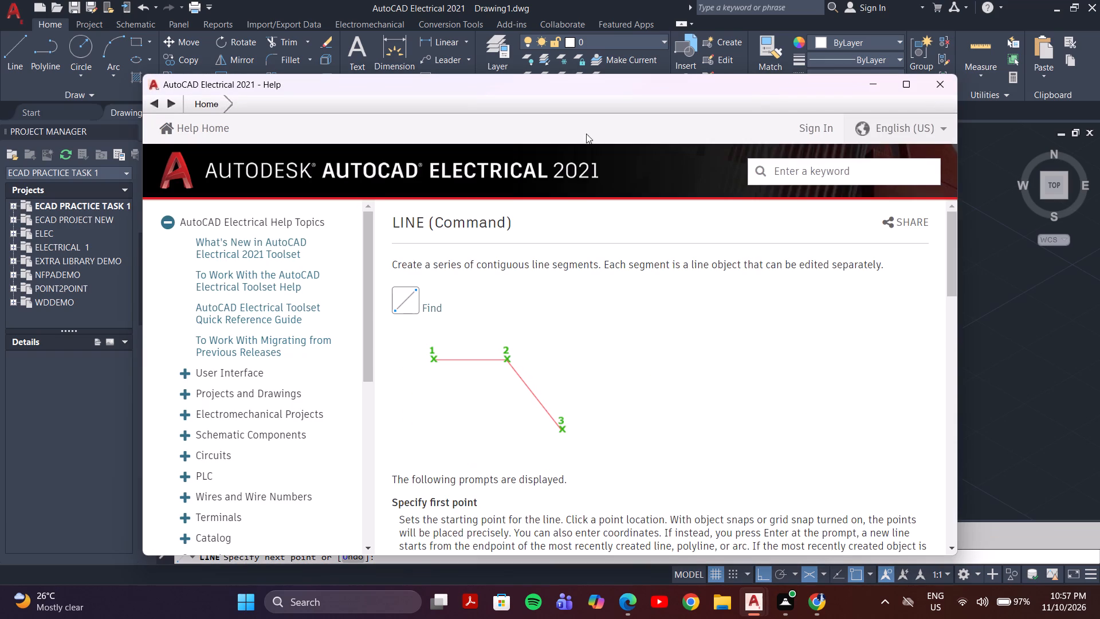
{"action": "left_click", "coordinate": [942, 87]}
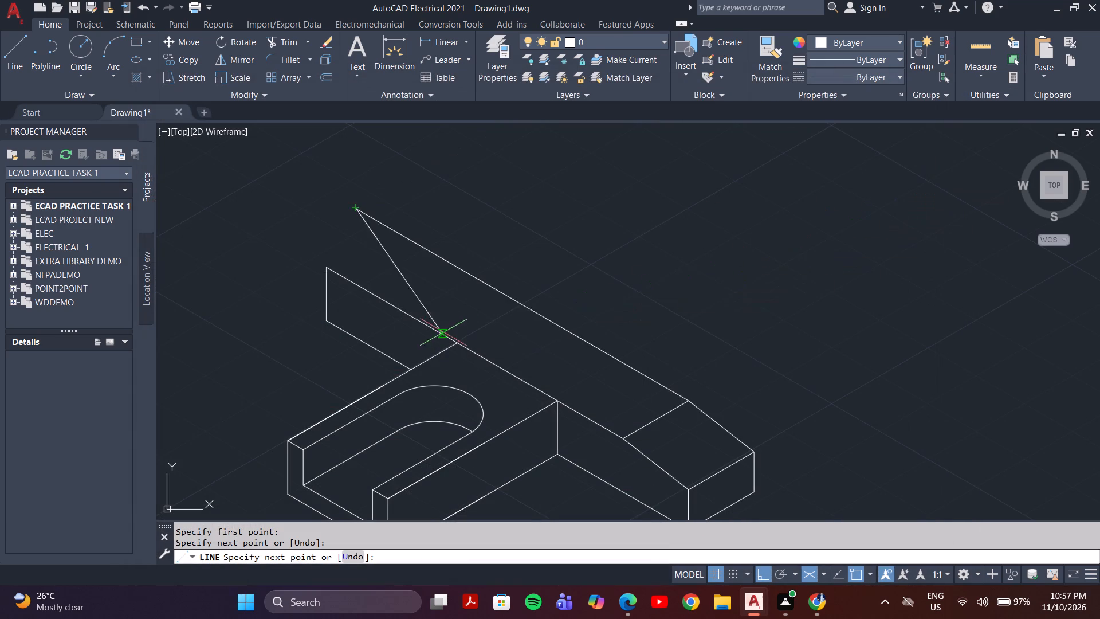
{"action": "key", "text": "Escape"}
{"action": "key", "text": "Escape"}
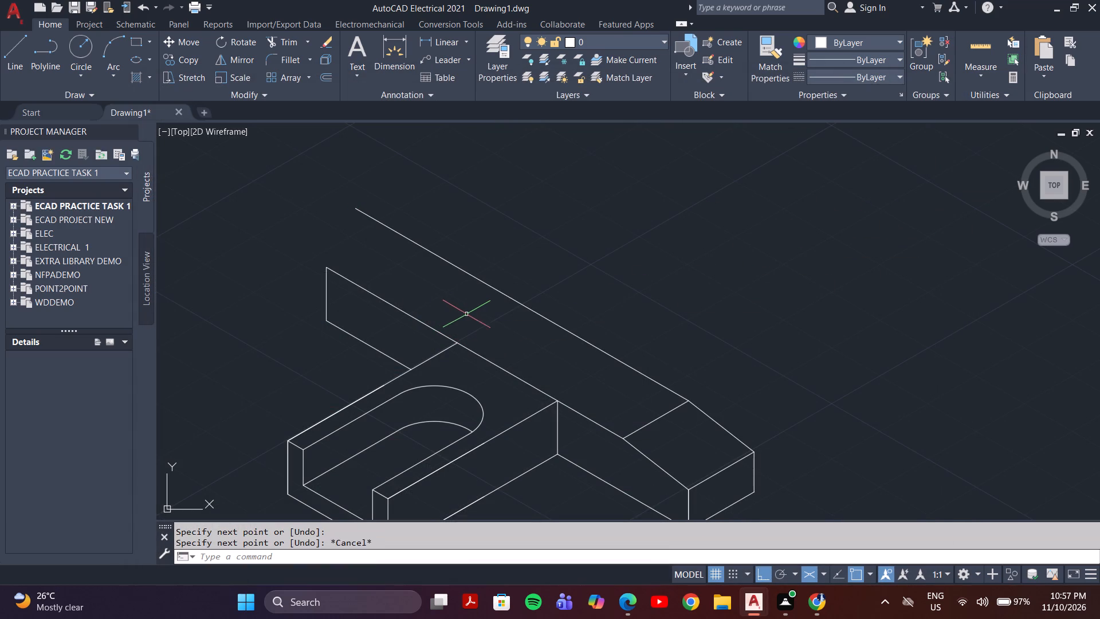
Draw a line at 30° from the left extension's front upper end corner, crossing the long rear top edge.
{"action": "key", "text": "l"}
{"action": "key", "text": "Return"}
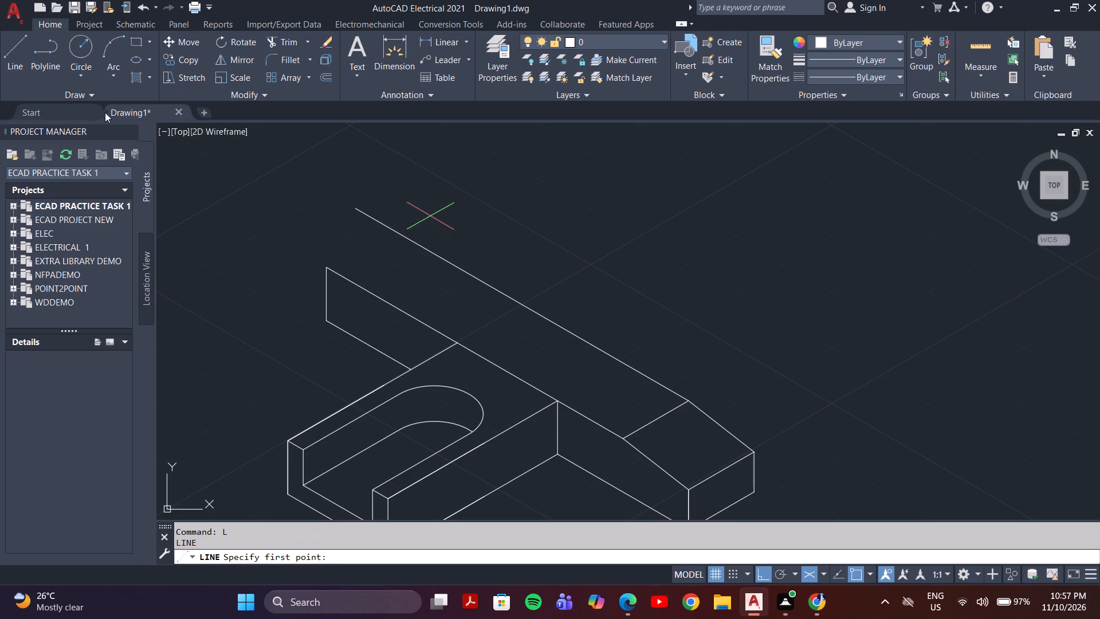
{"action": "left_click_drag", "start_coordinate": [324, 267], "coordinate": [333, 266]}
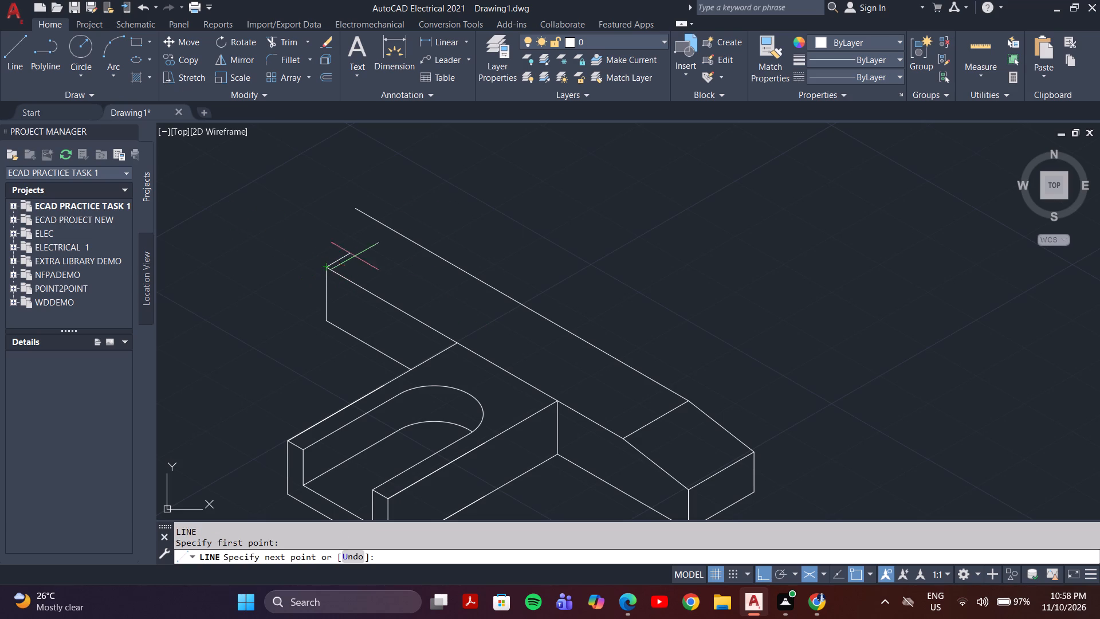
{"action": "left_click", "coordinate": [454, 185]}
{"action": "key", "text": "Escape"}
Trim the overhanging ends of both lines beyond their crossing at the left extension's rear upper corner.
{"action": "type", "text": "tr"}
{"action": "key", "text": "Return"}
{"action": "scroll", "coordinate": [336, 235], "scroll_direction": "up", "scroll_amount": 2}
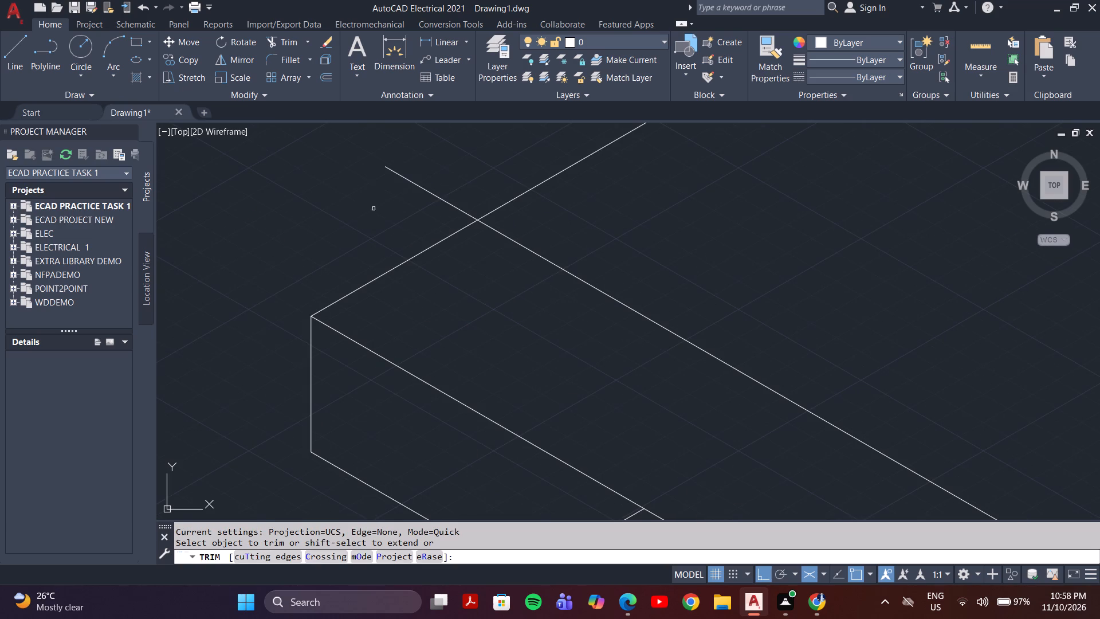
{"action": "left_click_drag", "start_coordinate": [375, 207], "coordinate": [580, 231]}
{"action": "scroll", "coordinate": [583, 217], "scroll_direction": "down", "scroll_amount": 2}
{"action": "middle_click_drag", "start_coordinate": [692, 227], "coordinate": [608, 230]}
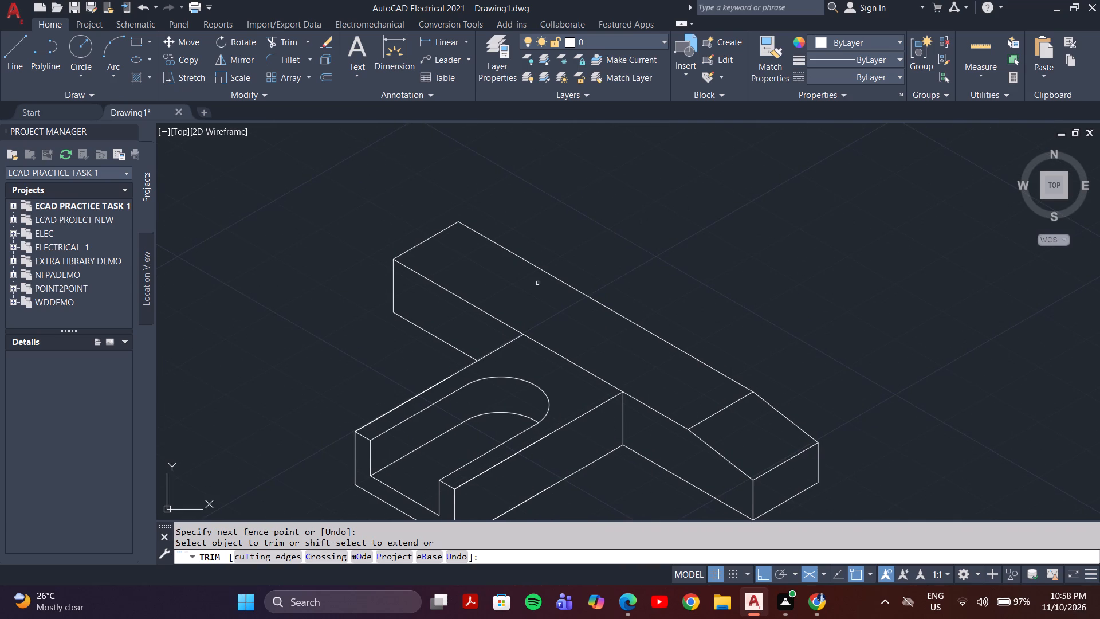
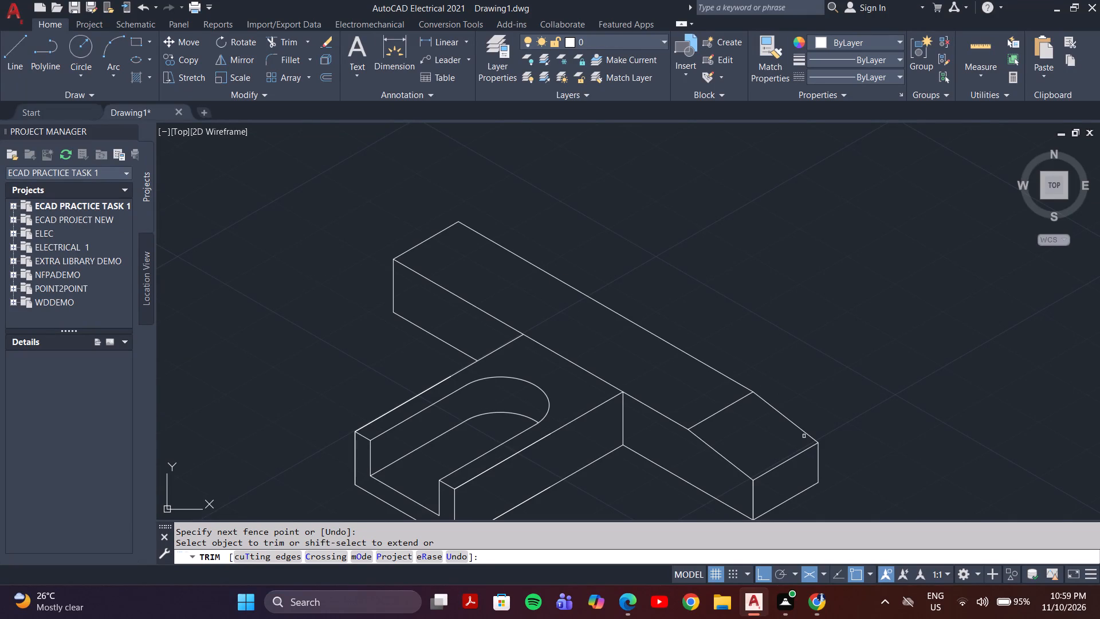
Finish trimming and select the edges around the rear corner of the right extension's sloped end with a crossing window.
{"action": "key", "text": "Escape"}
{"action": "left_click", "coordinate": [839, 398]}
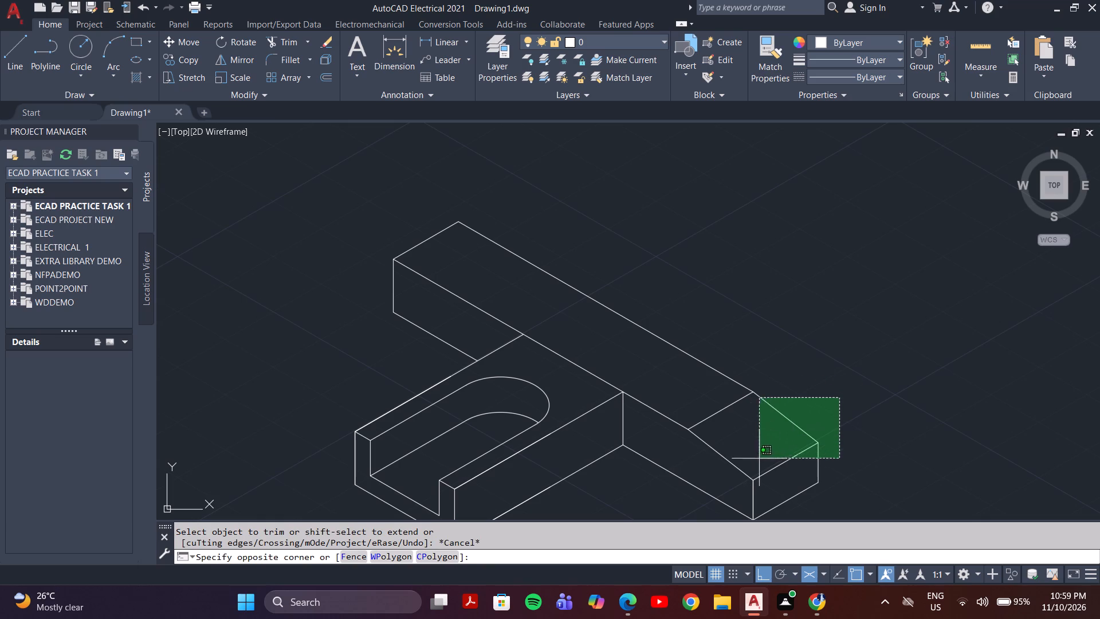
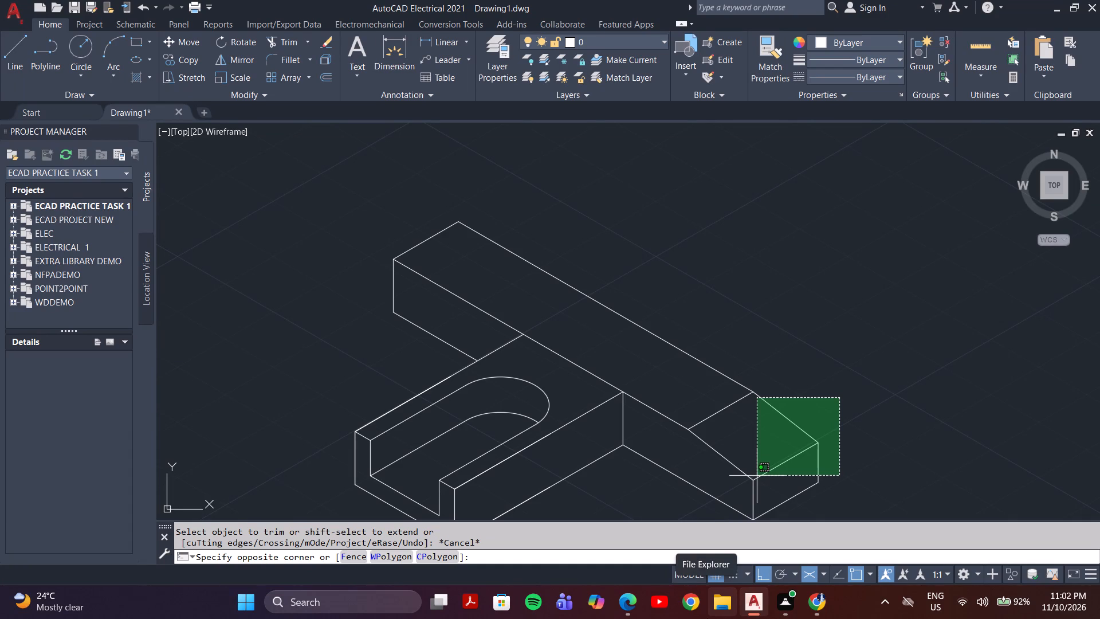
Cancel the pending crossing-window selection at the right extension's sloped end.
{"action": "key", "text": "Escape"}
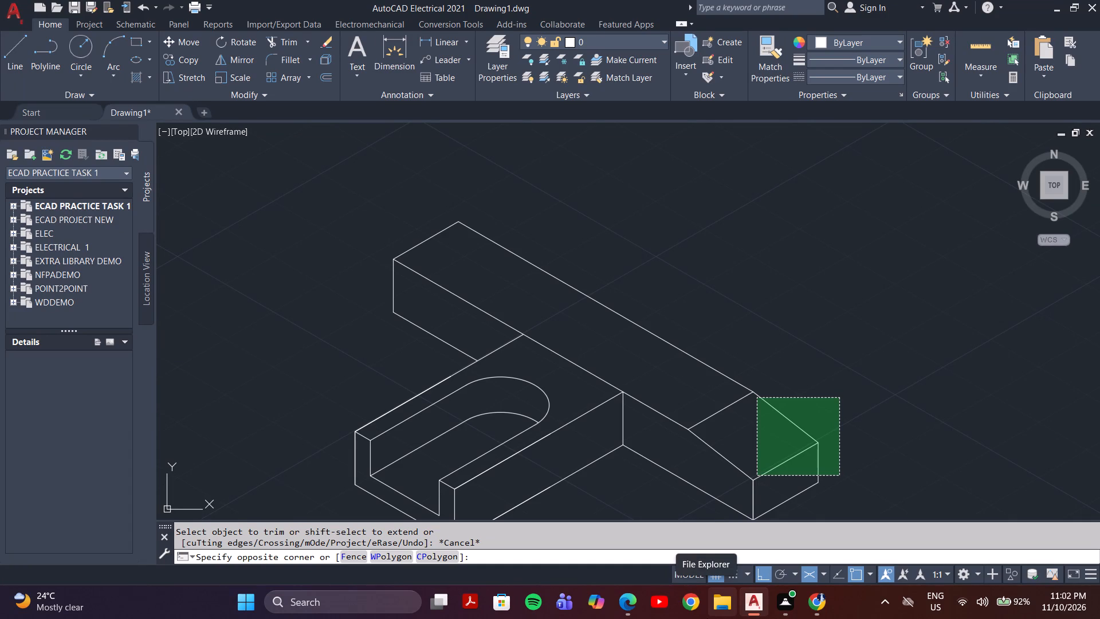
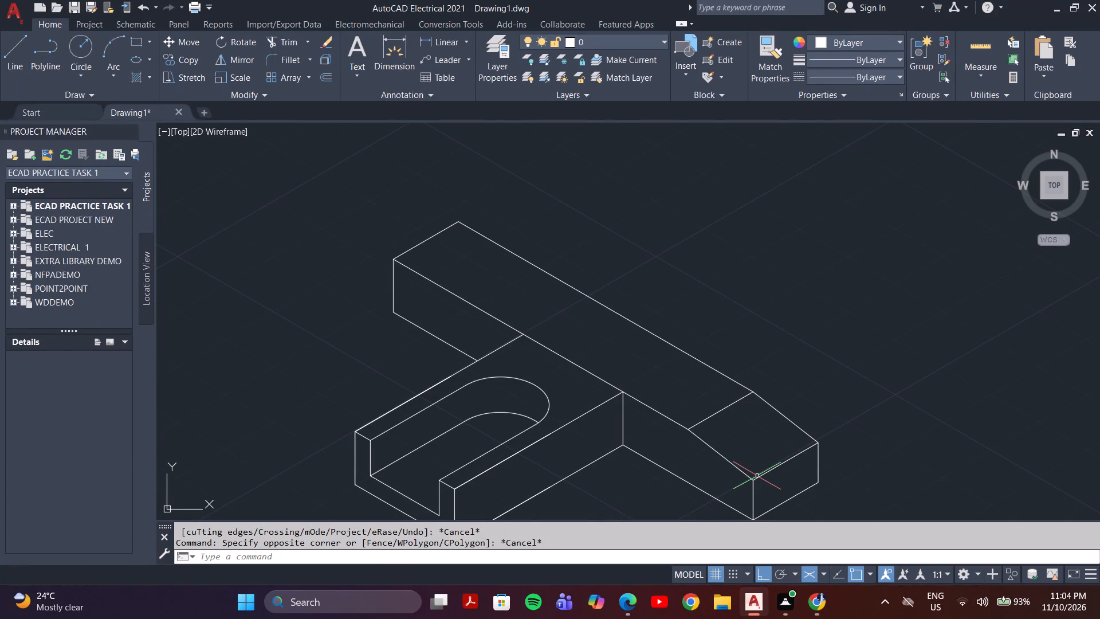
Start a line at the bottom corner of the left extension's vertical end edge.
{"action": "key", "text": "9"}
{"action": "key", "text": "Return"}
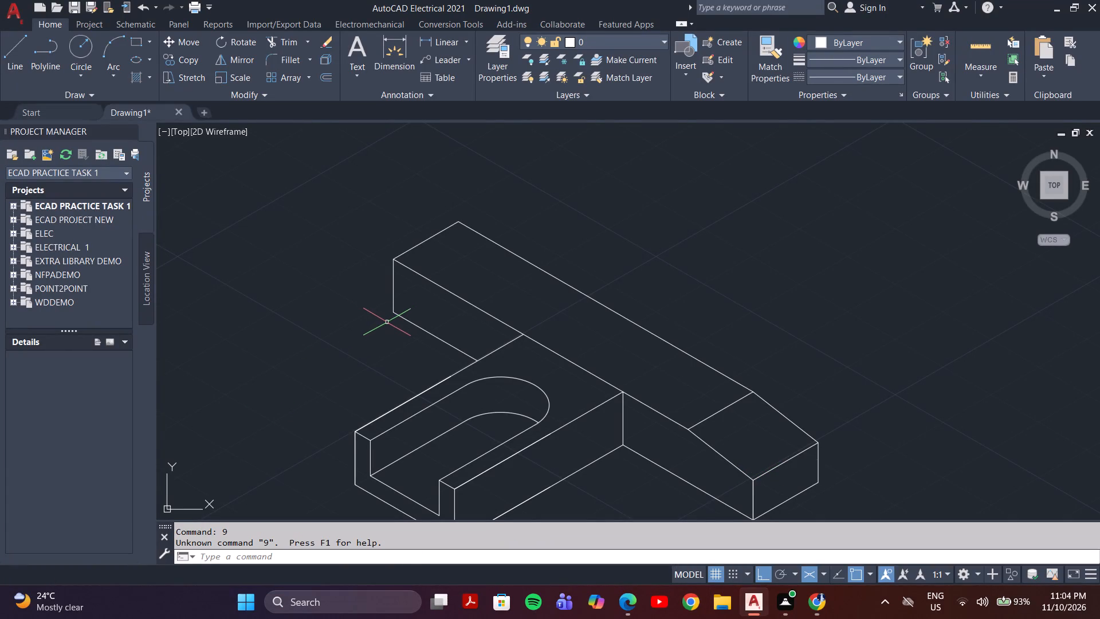
{"action": "key", "text": "l"}
{"action": "key", "text": "Return"}
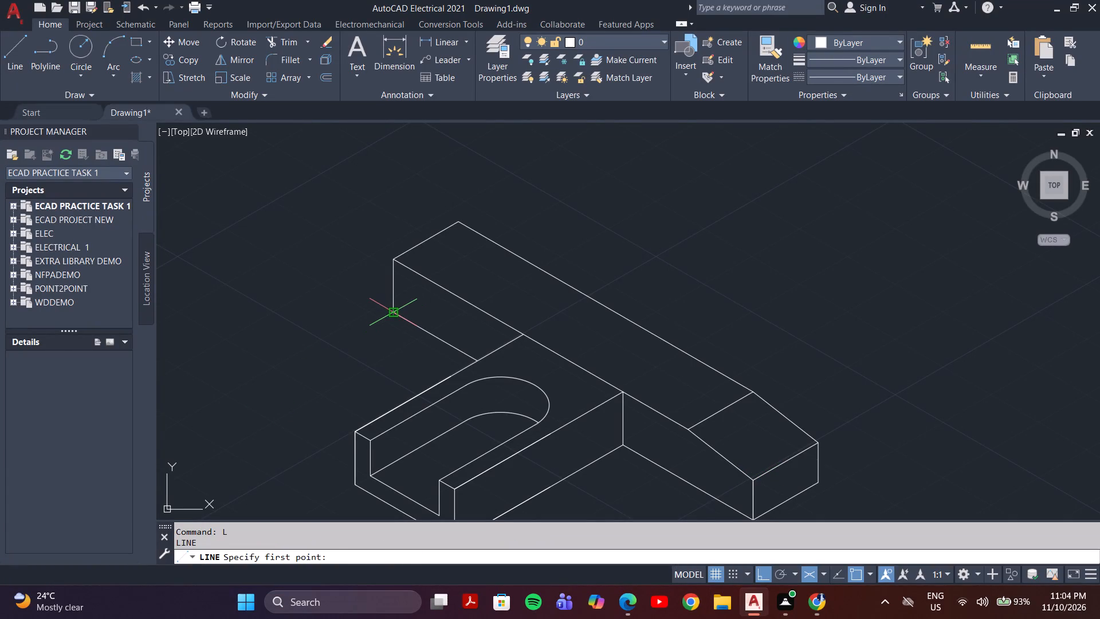
{"action": "left_click", "coordinate": [393, 312]}
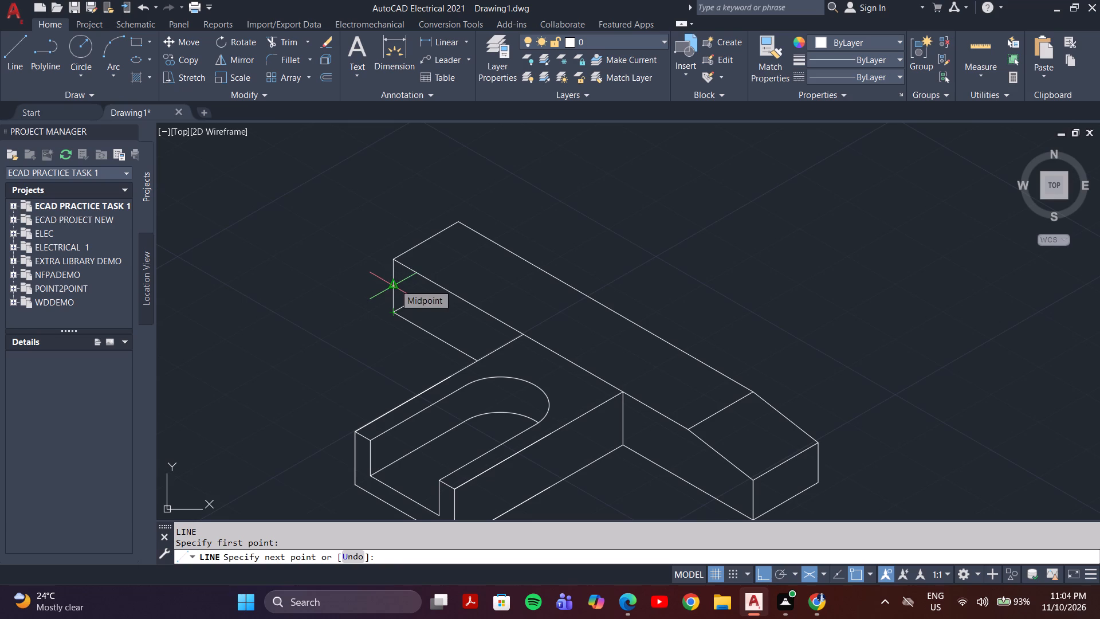
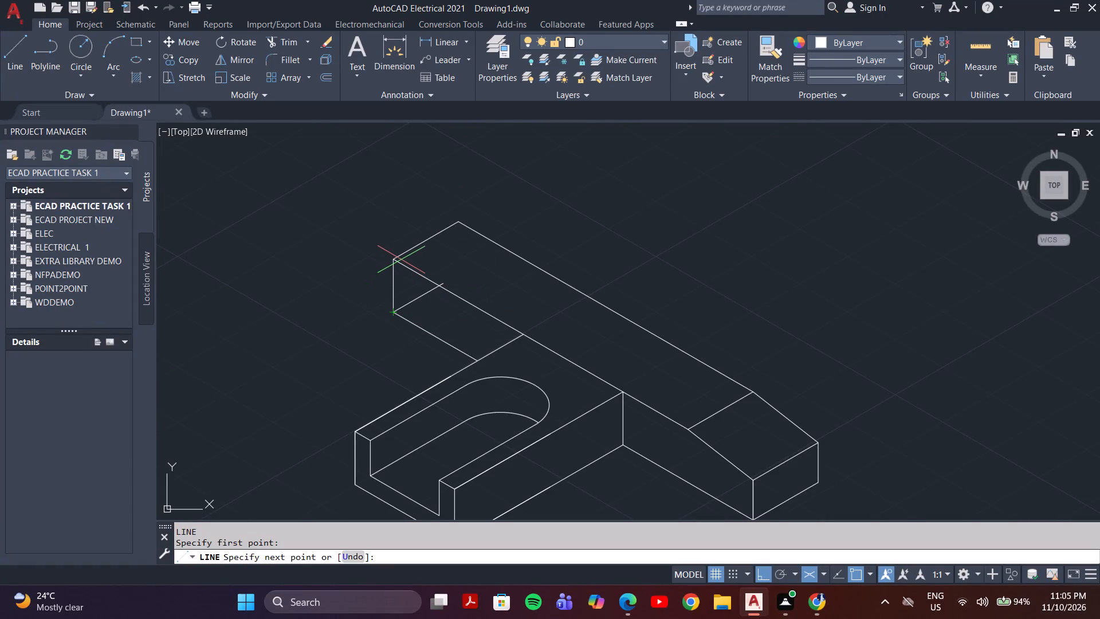
Draw the left extension's end edge 9 units upward, then a sloping line to about midway along its top front edge.
{"action": "key", "text": "F8"}
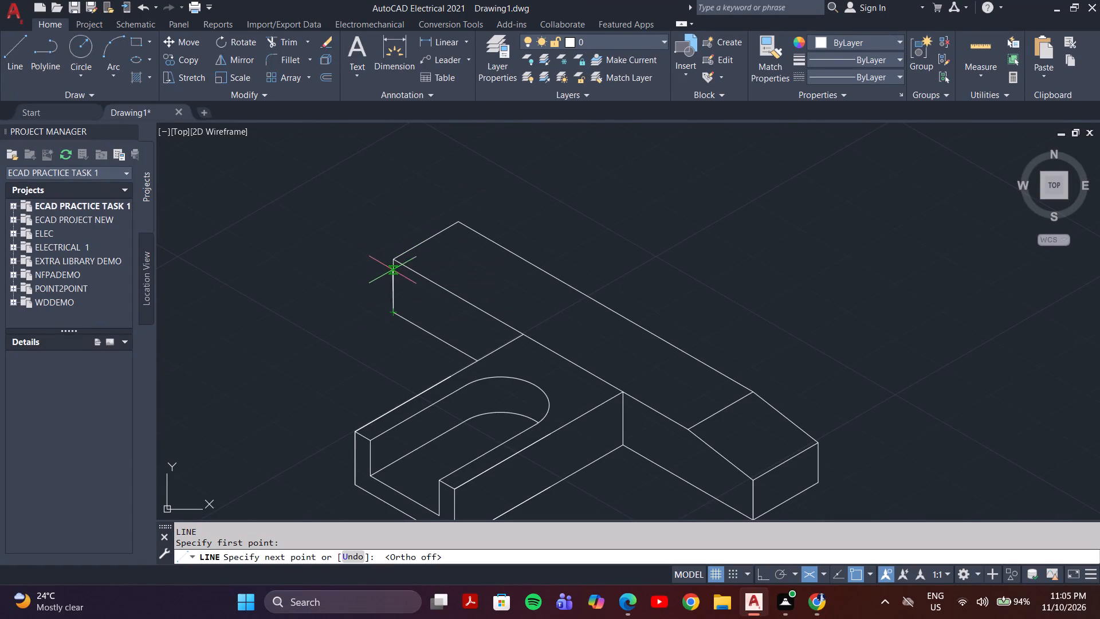
{"action": "key", "text": "F5"}
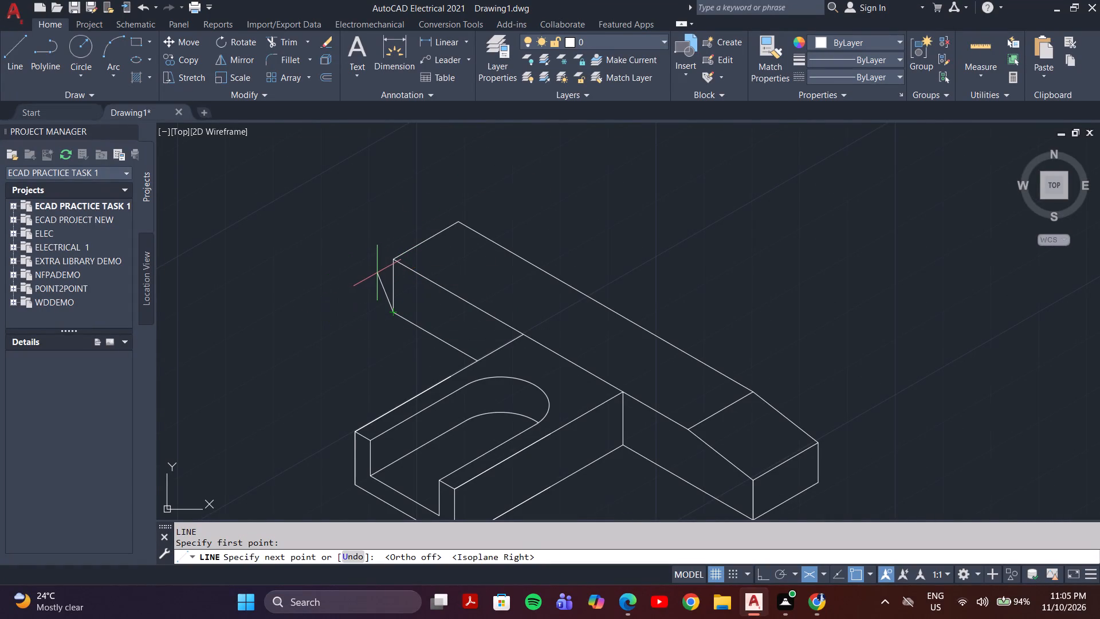
{"action": "key", "text": "F8"}
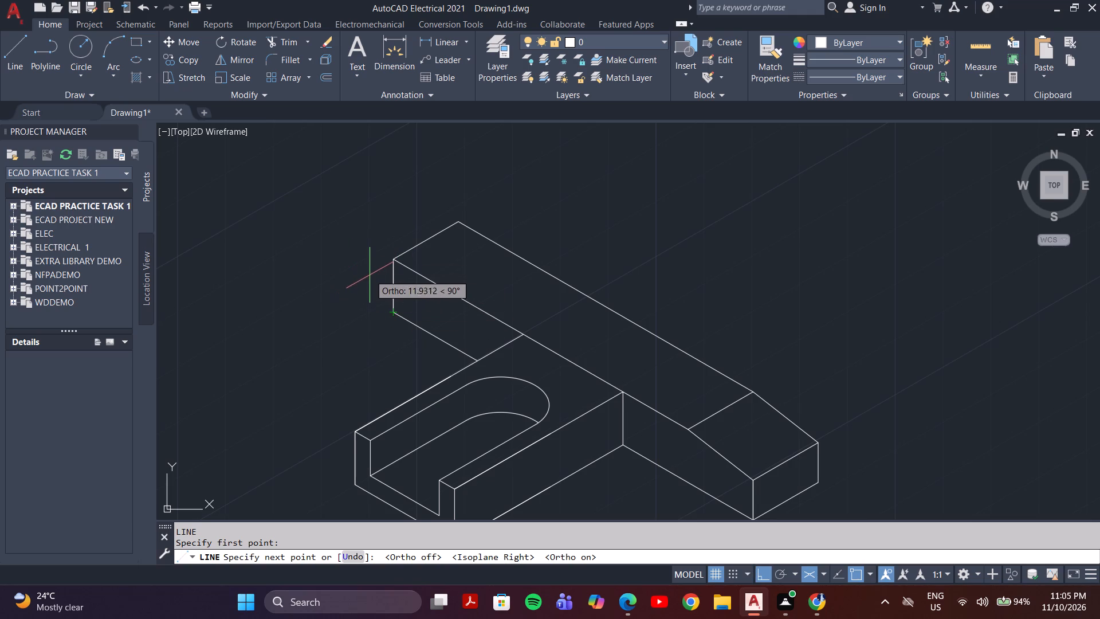
{"action": "key", "text": "9"}
{"action": "key", "text": "Return"}
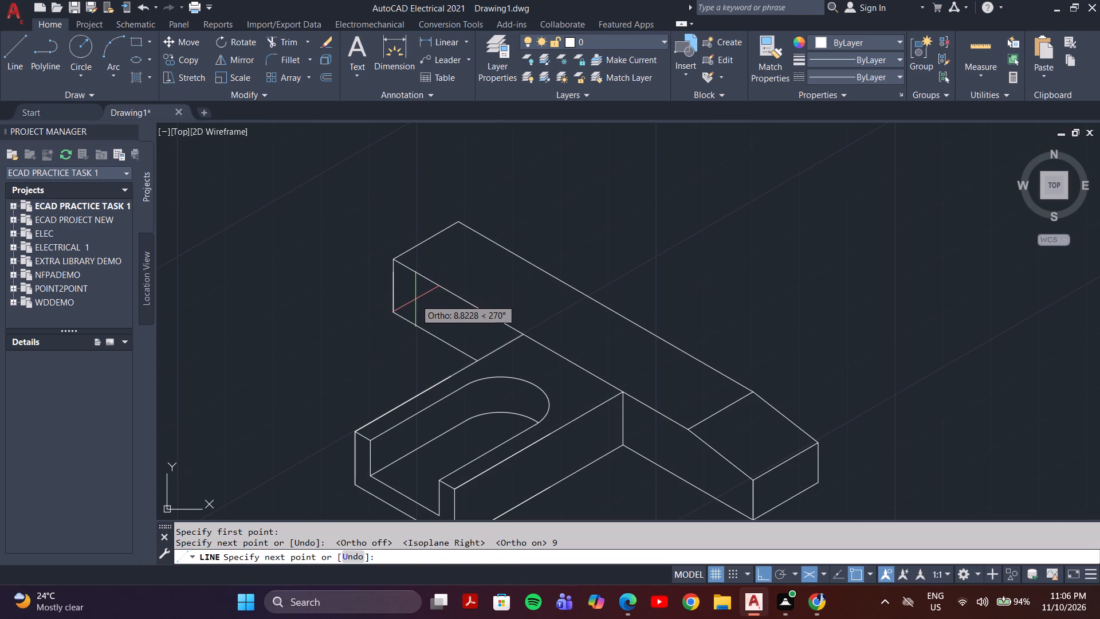
{"action": "key", "text": "F5"}
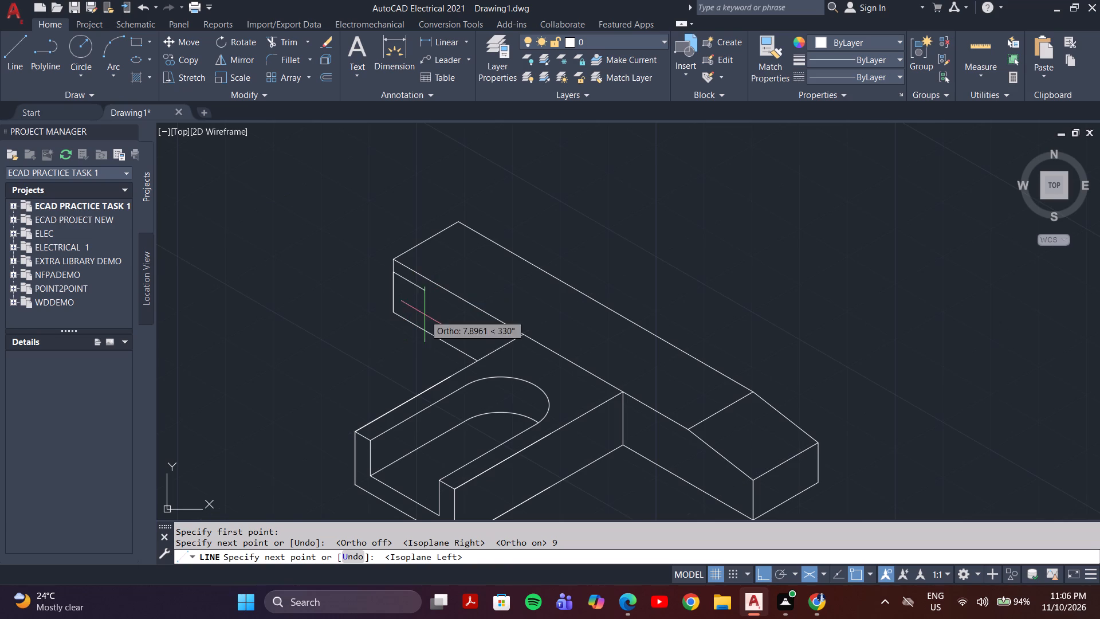
{"action": "key", "text": "F8"}
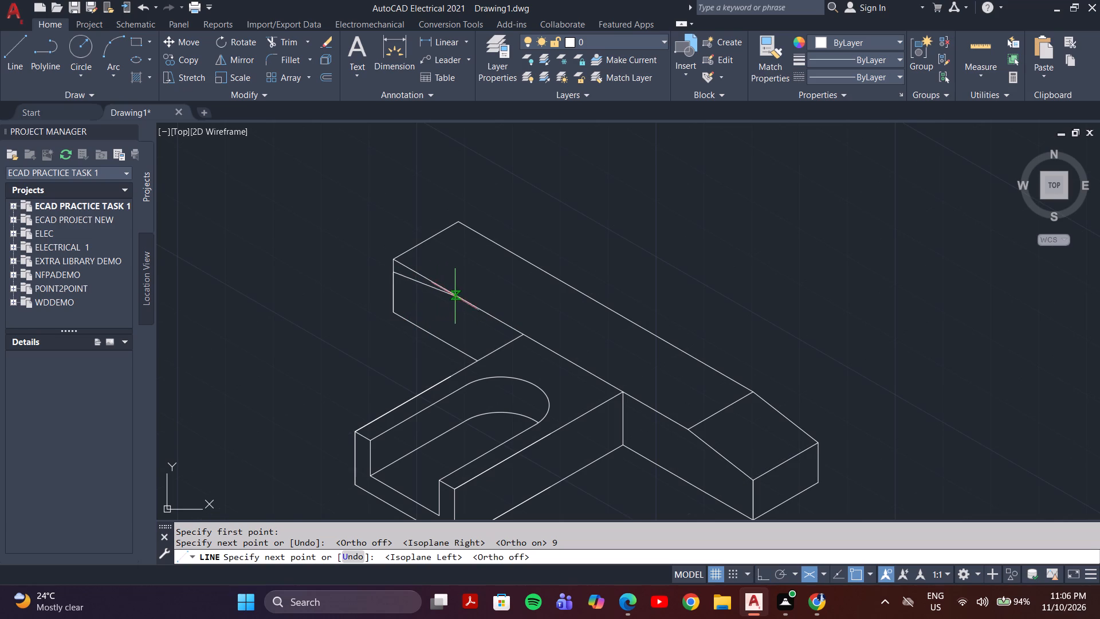
{"action": "left_click", "coordinate": [458, 299]}
{"action": "key", "text": "Escape"}
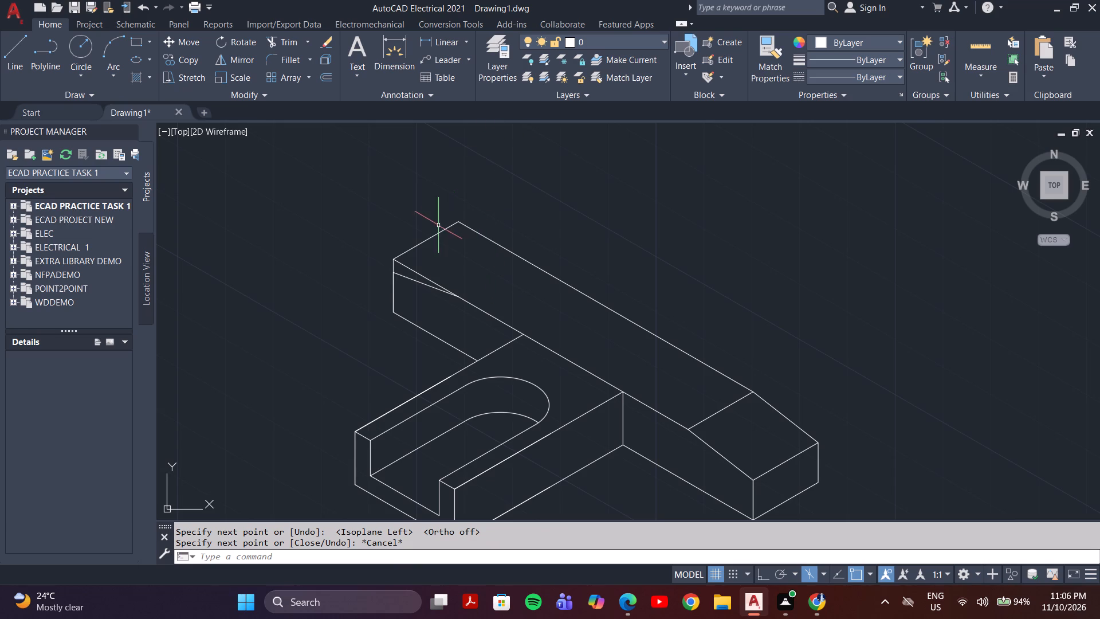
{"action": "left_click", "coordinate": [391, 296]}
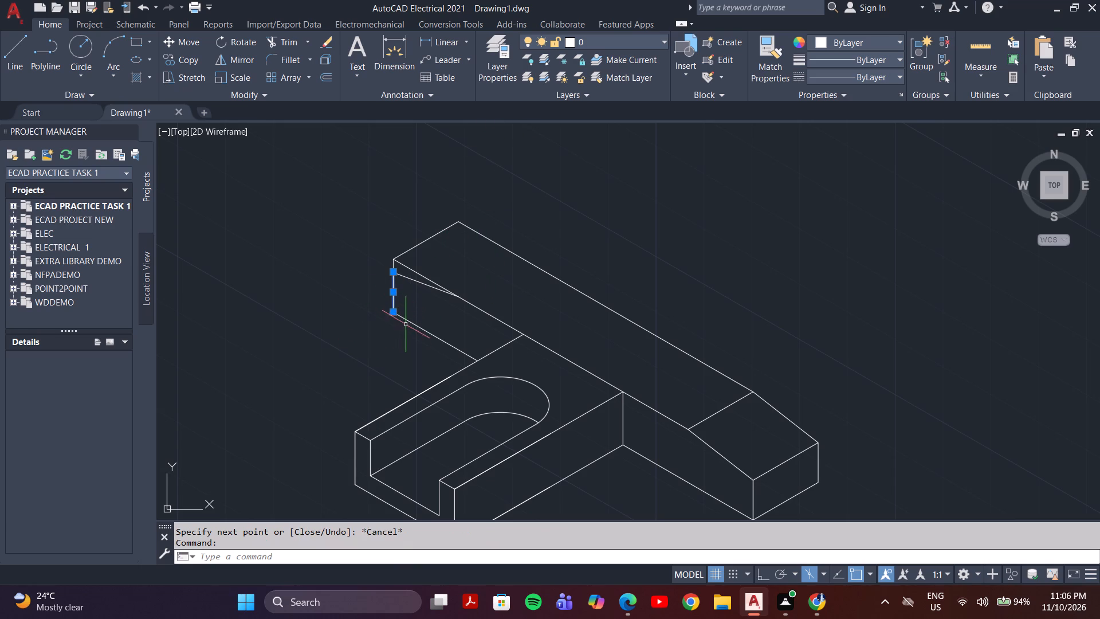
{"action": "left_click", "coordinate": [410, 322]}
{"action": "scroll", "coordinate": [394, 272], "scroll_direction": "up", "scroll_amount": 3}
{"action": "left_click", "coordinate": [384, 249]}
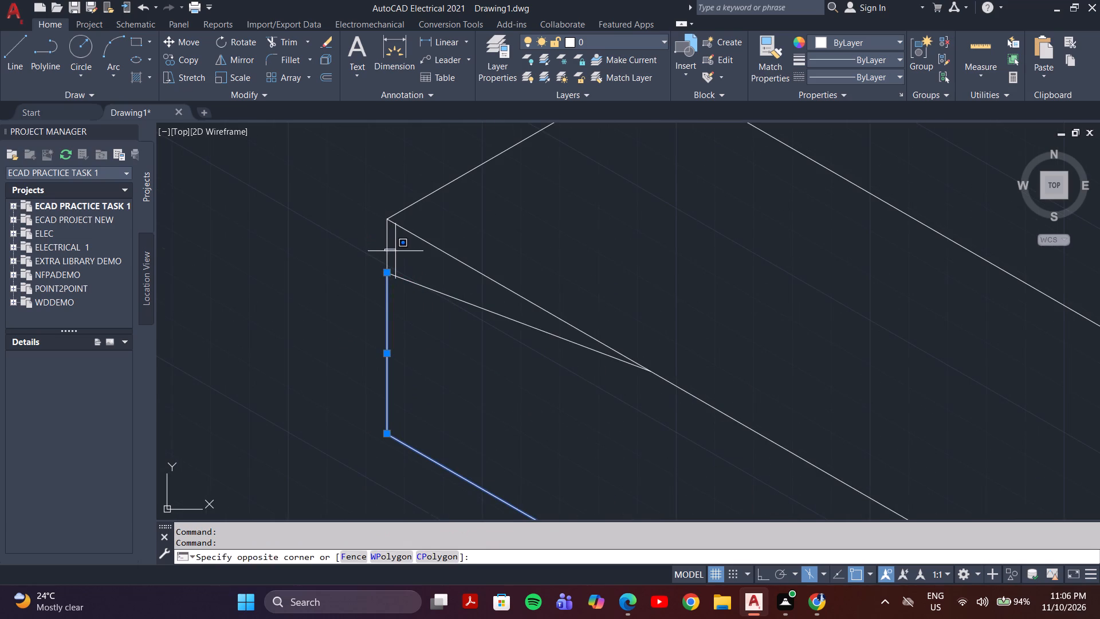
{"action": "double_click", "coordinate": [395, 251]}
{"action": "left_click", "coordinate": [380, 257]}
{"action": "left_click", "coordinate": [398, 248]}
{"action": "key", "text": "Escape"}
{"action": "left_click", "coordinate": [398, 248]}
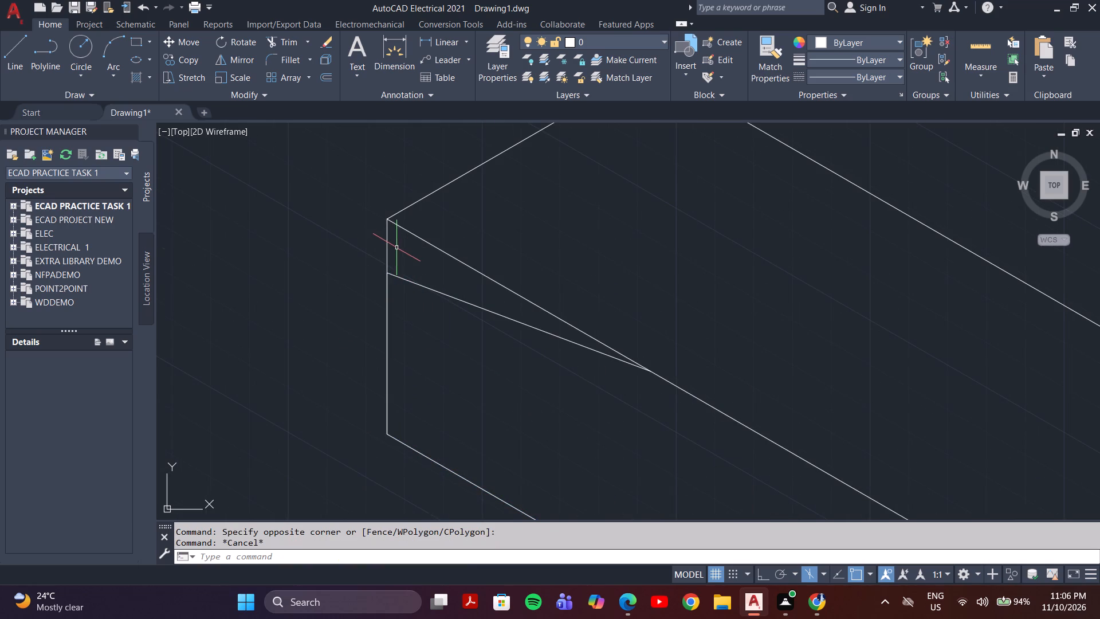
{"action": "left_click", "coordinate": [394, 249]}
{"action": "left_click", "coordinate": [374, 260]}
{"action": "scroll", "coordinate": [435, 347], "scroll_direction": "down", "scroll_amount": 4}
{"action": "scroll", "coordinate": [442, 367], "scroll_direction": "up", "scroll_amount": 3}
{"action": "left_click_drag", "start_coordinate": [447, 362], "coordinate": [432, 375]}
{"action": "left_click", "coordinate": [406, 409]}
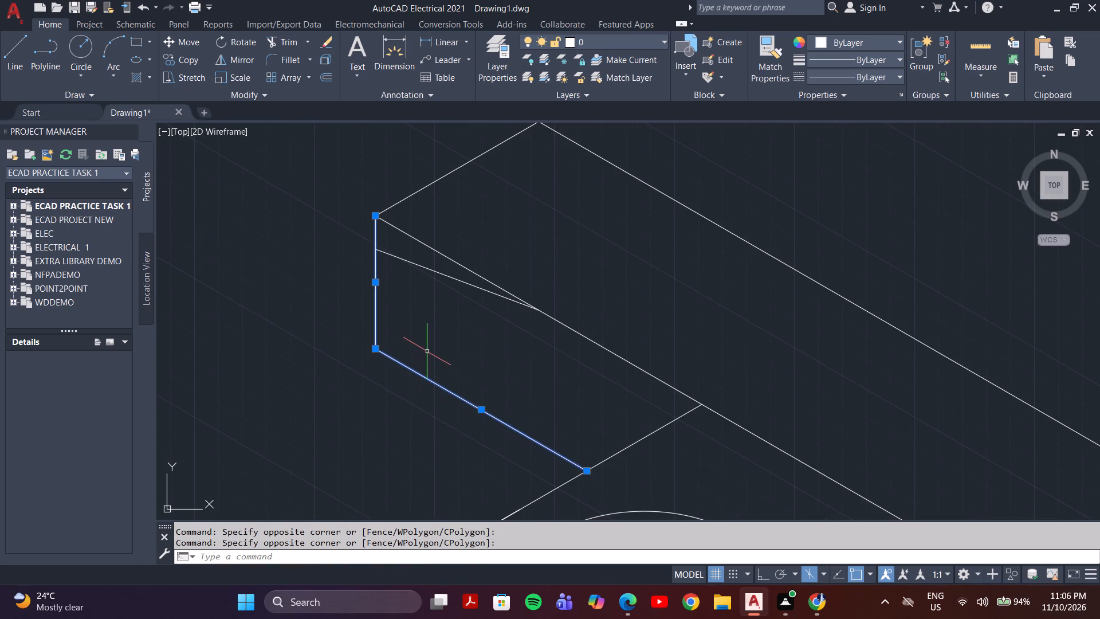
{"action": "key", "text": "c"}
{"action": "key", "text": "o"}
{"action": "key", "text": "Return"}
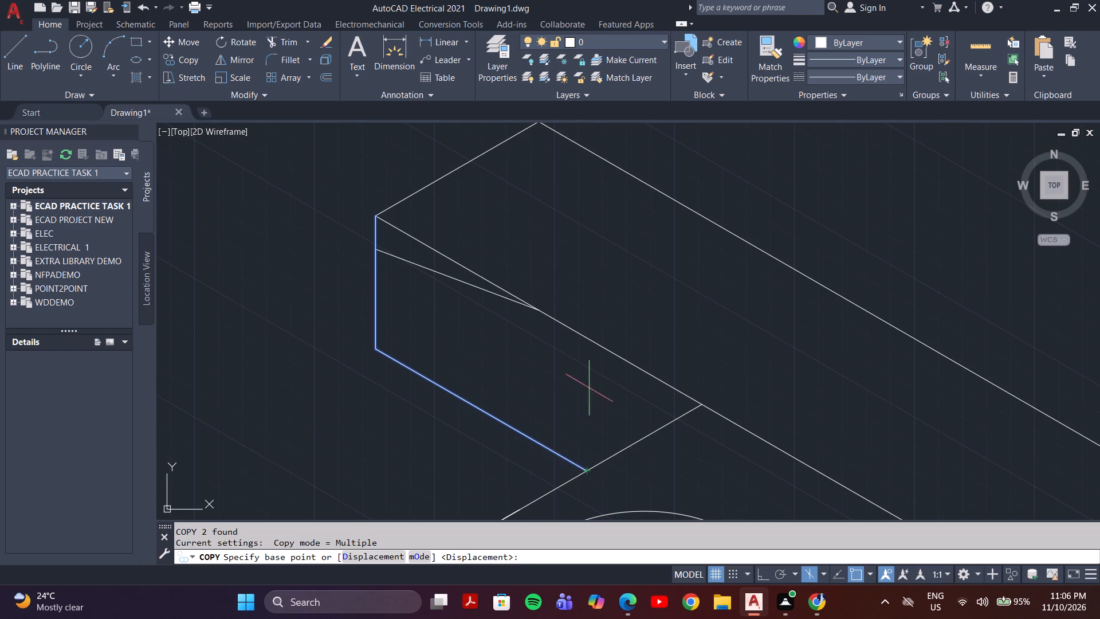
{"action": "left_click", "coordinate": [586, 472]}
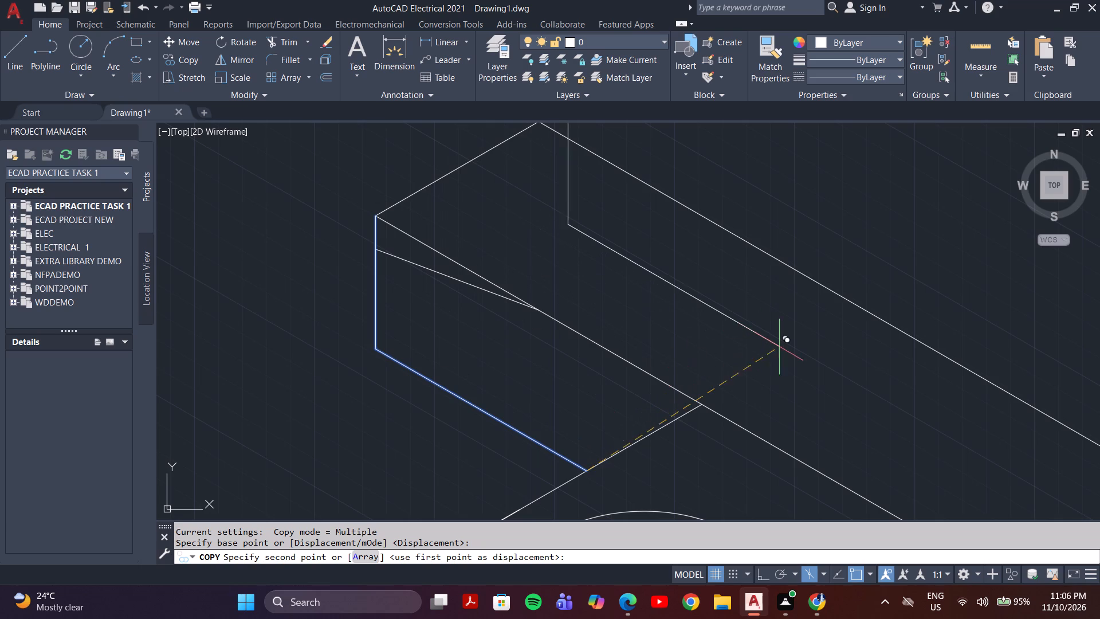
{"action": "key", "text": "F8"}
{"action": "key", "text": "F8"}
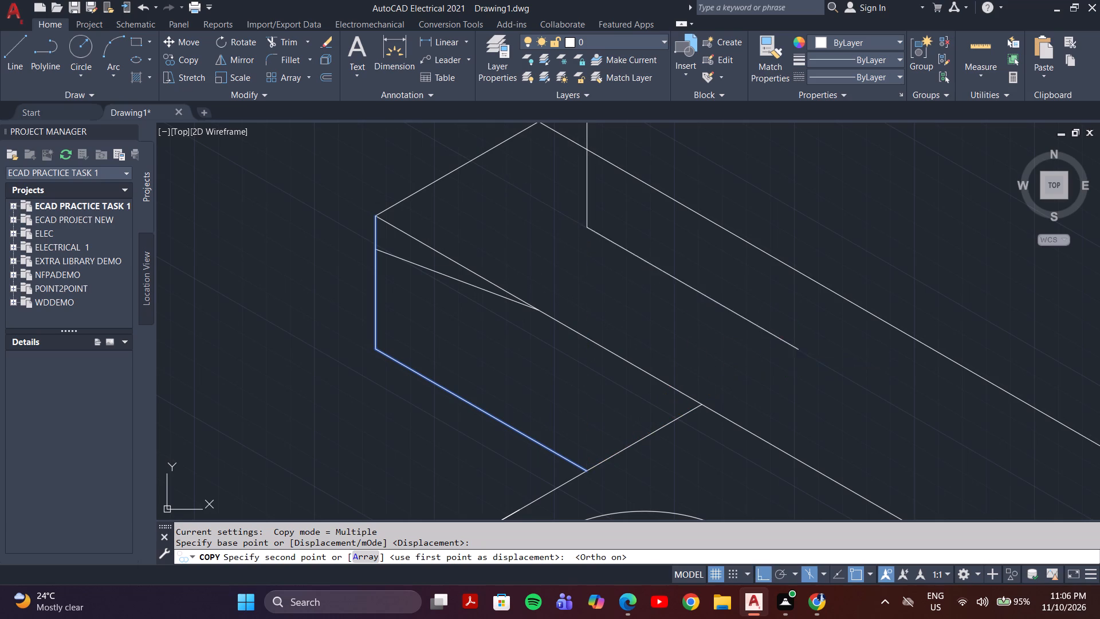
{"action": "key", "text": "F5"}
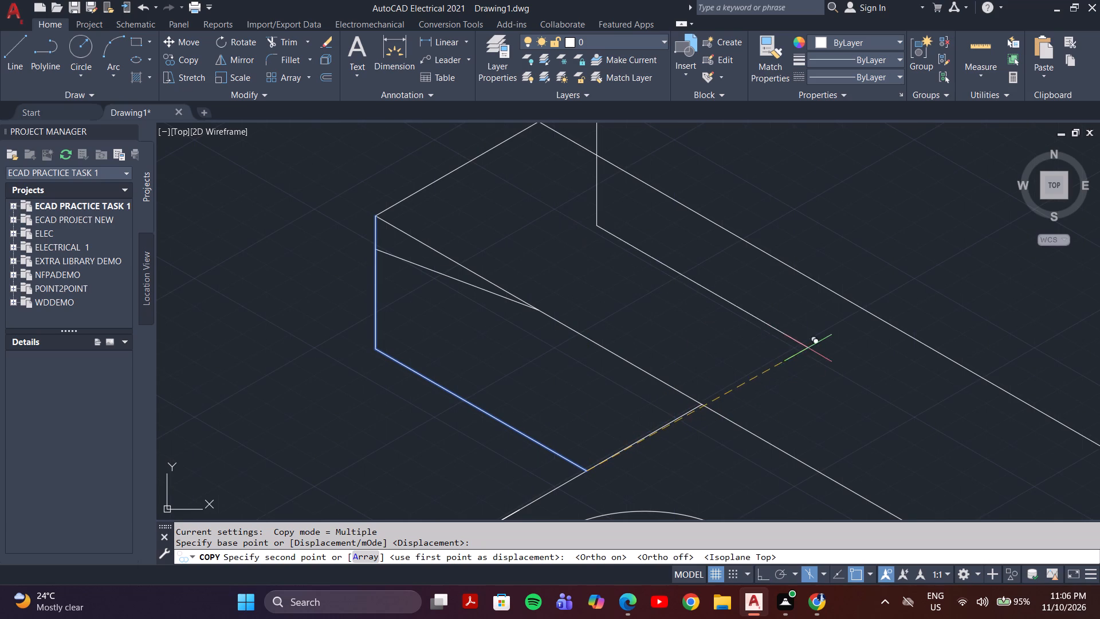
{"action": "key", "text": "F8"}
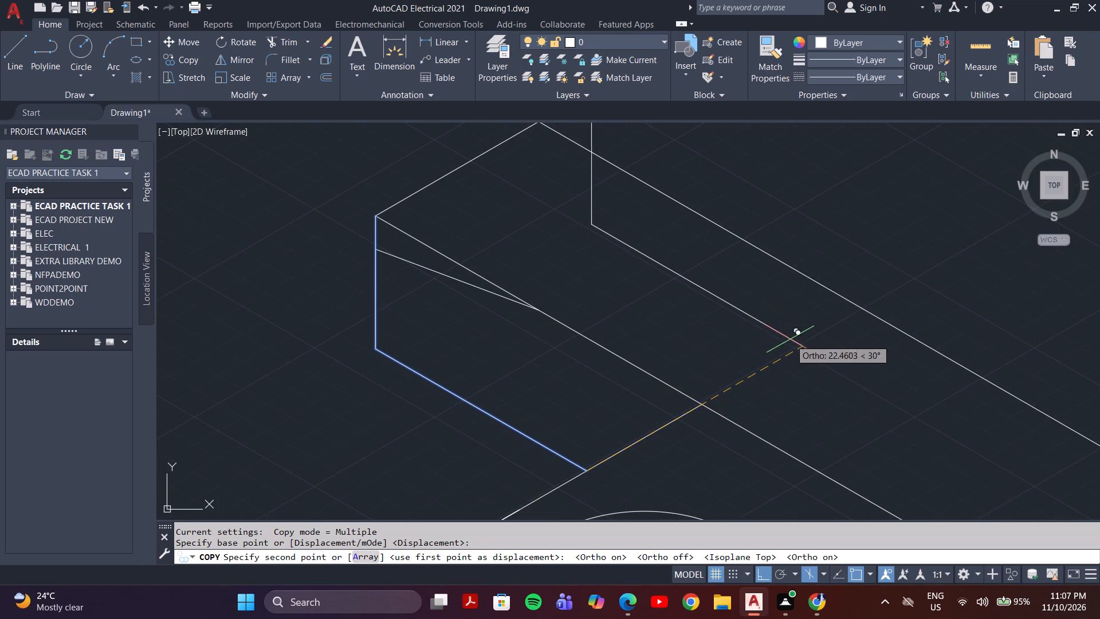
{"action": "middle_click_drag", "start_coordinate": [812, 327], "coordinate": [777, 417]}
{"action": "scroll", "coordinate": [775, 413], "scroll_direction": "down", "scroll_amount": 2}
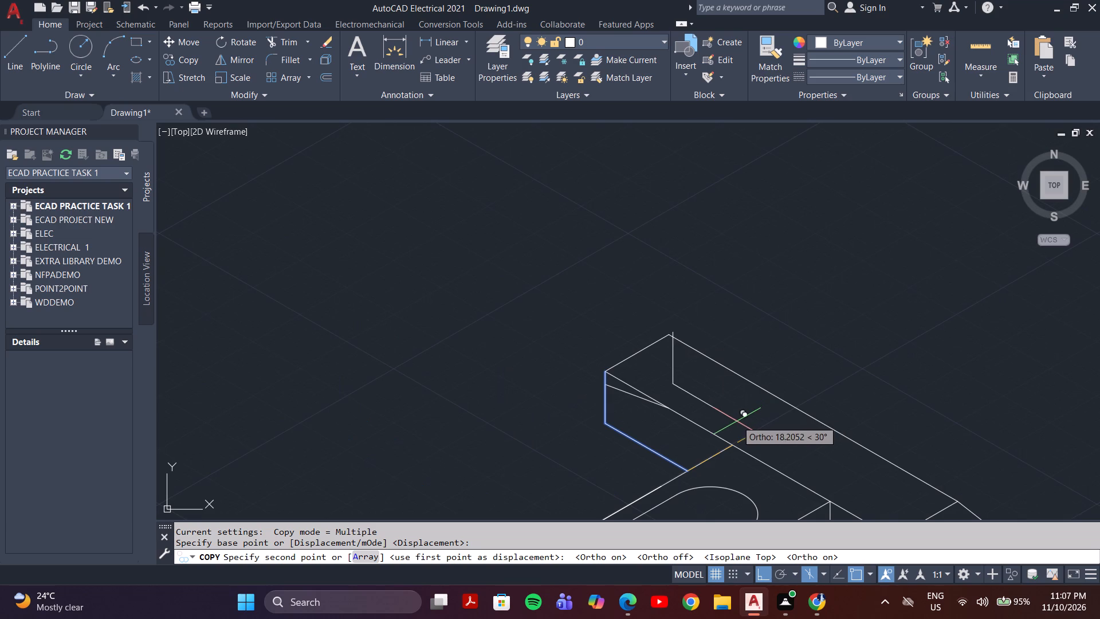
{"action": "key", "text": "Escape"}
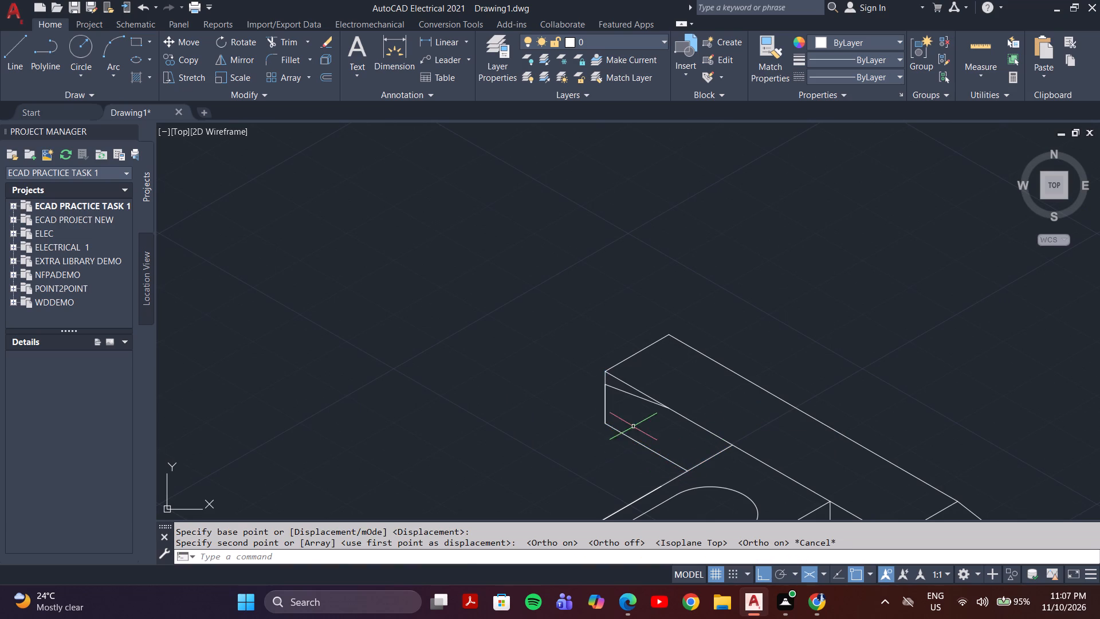
Copy the left extension's two overlapping vertical end lines and bottom edge from the front top corner to the rear top corner.
{"action": "left_click", "coordinate": [633, 425]}
{"action": "left_click", "coordinate": [611, 452]}
{"action": "left_click", "coordinate": [604, 408]}
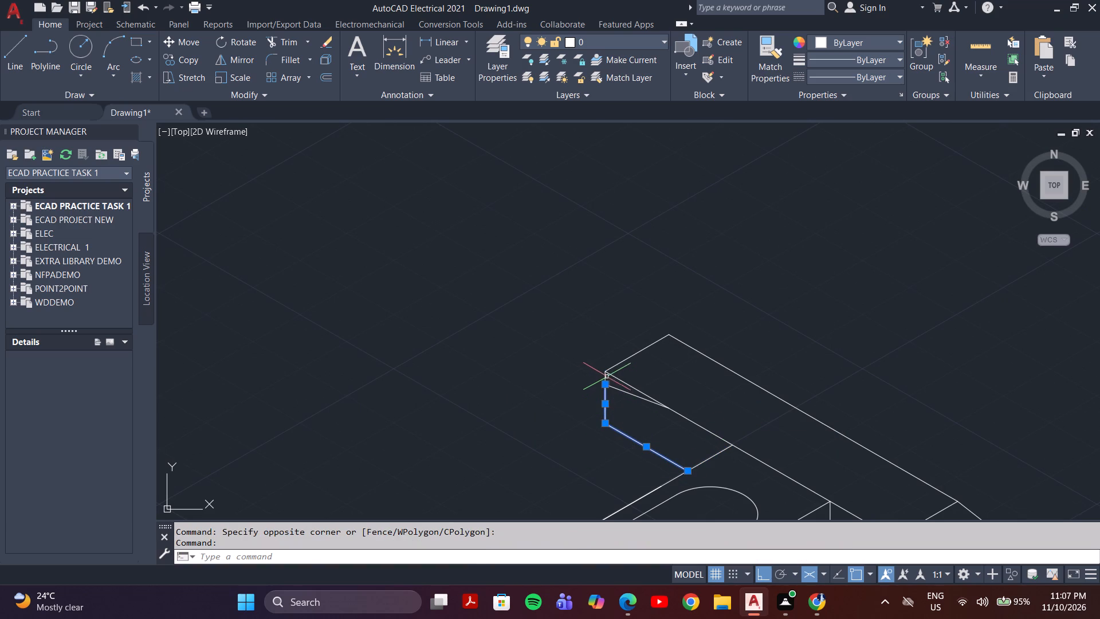
{"action": "left_click", "coordinate": [604, 377]}
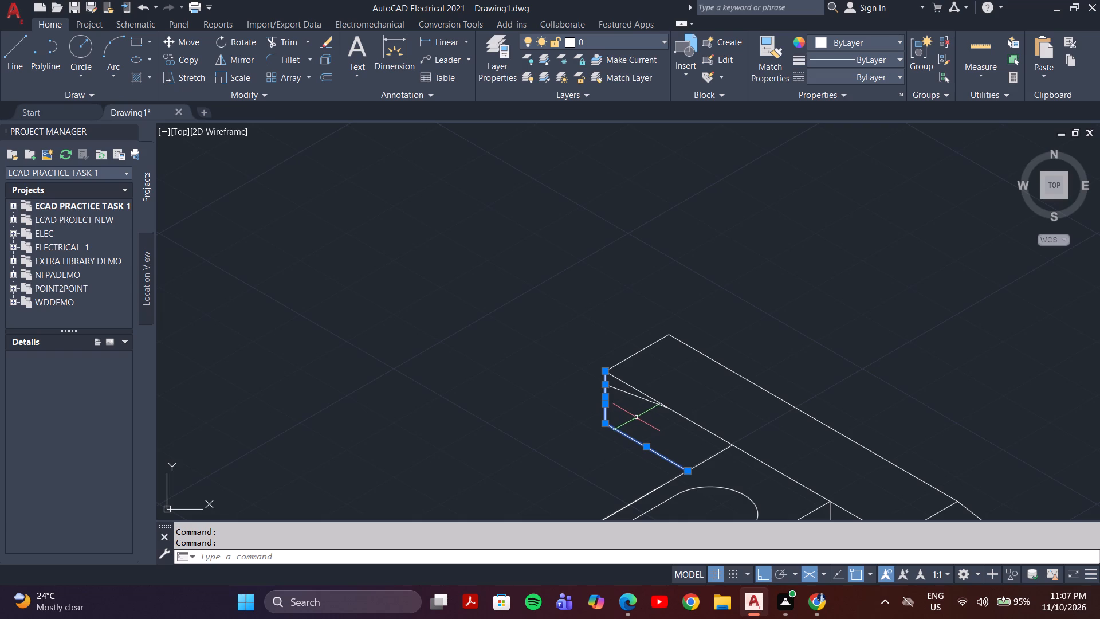
{"action": "scroll", "coordinate": [627, 364], "scroll_direction": "up", "scroll_amount": 2}
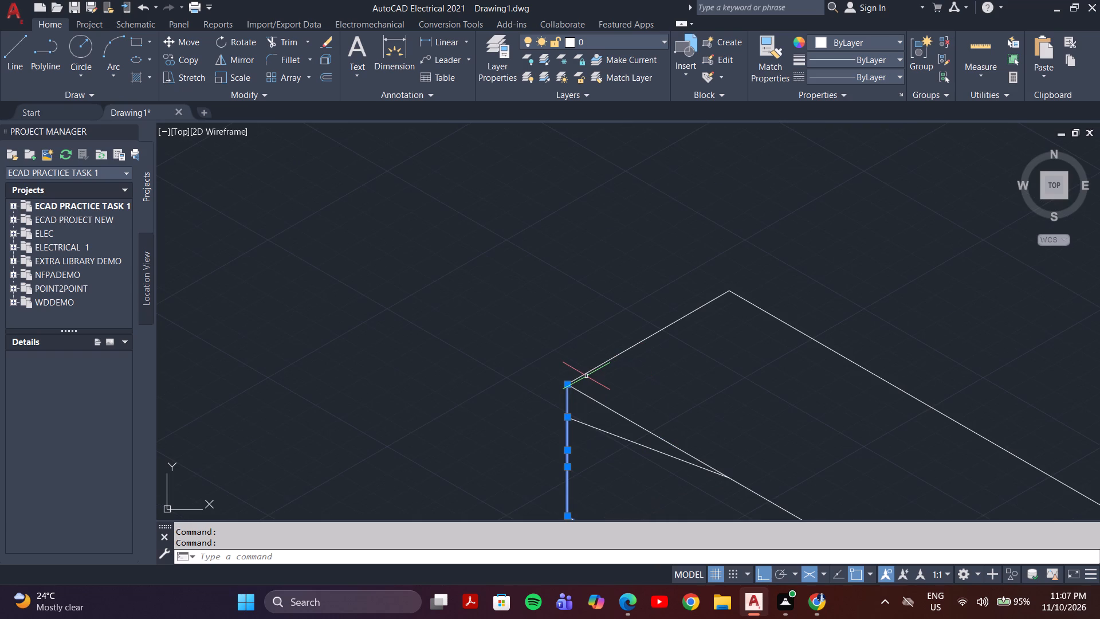
{"action": "key", "text": "Return"}
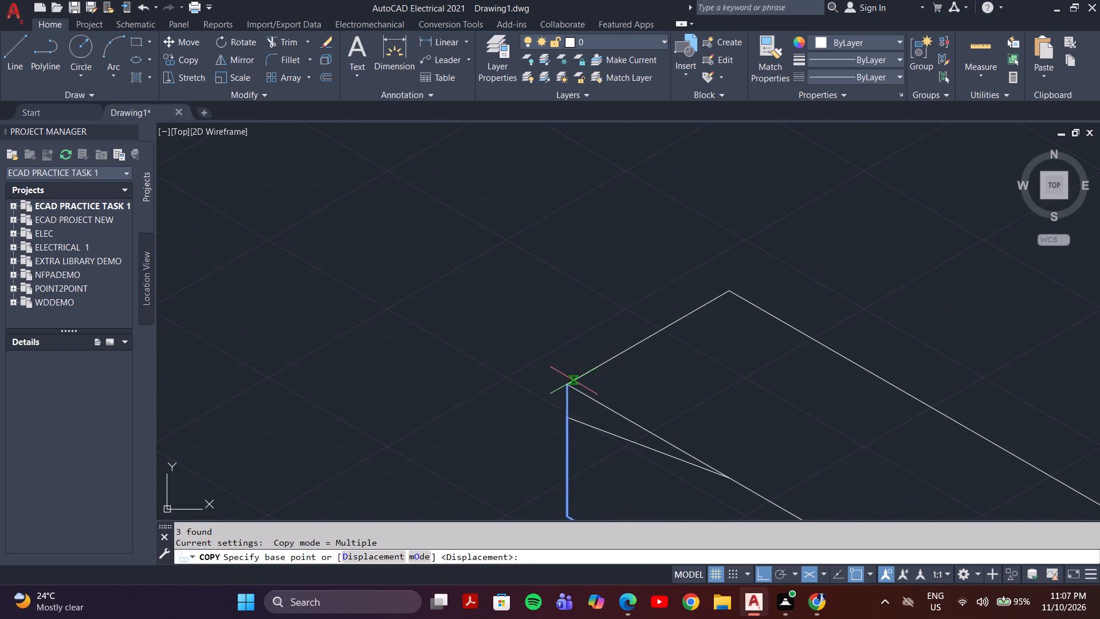
{"action": "left_click", "coordinate": [567, 387]}
{"action": "left_click", "coordinate": [731, 291]}
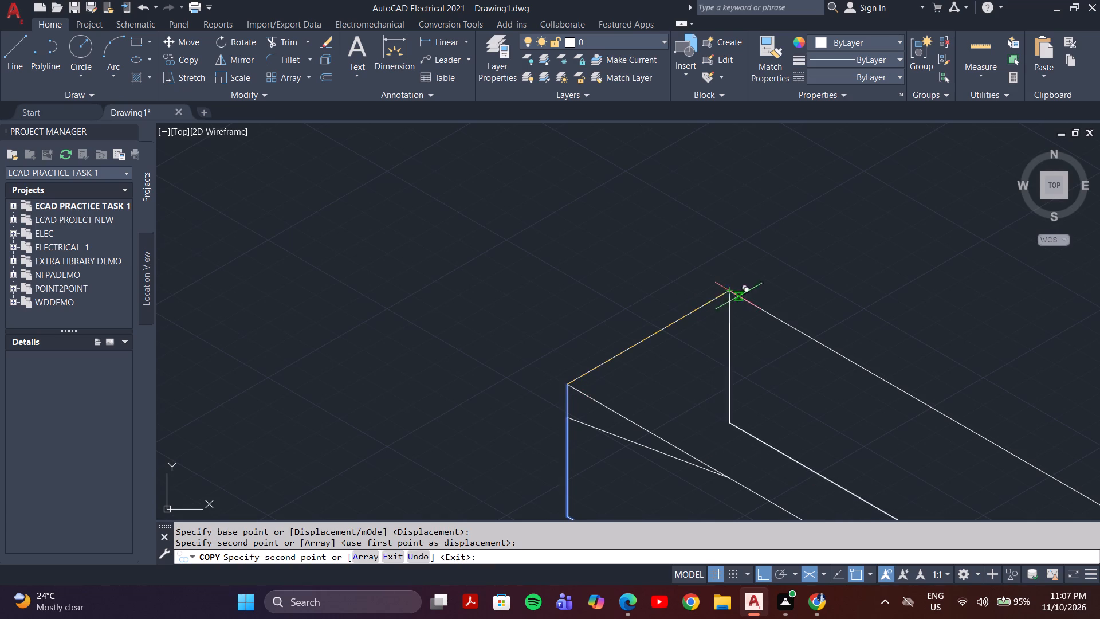
{"action": "key", "text": "Escape"}
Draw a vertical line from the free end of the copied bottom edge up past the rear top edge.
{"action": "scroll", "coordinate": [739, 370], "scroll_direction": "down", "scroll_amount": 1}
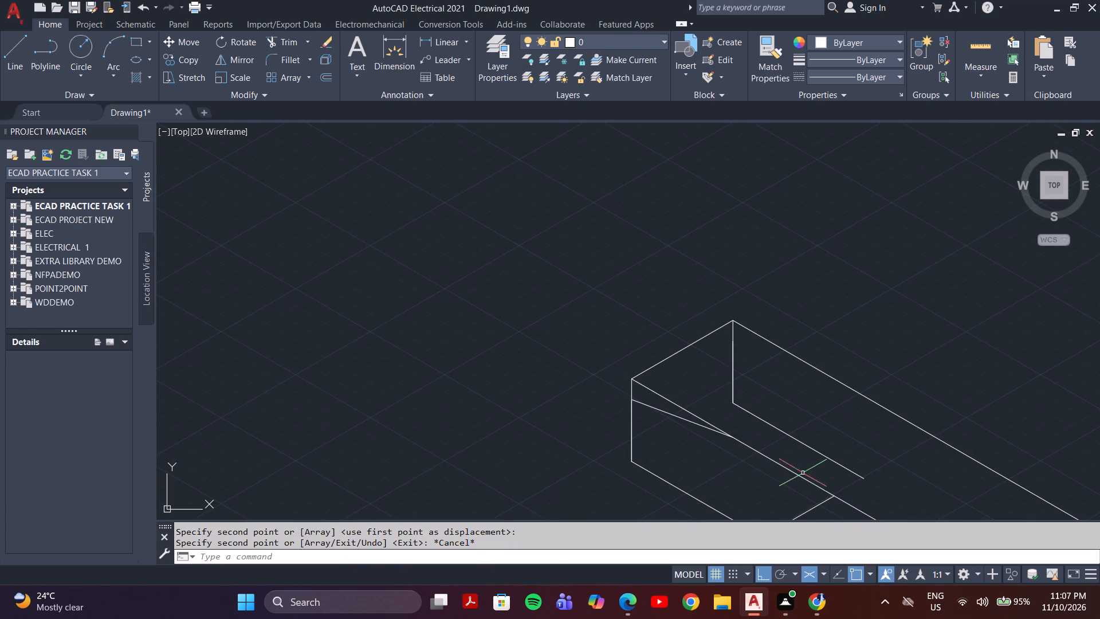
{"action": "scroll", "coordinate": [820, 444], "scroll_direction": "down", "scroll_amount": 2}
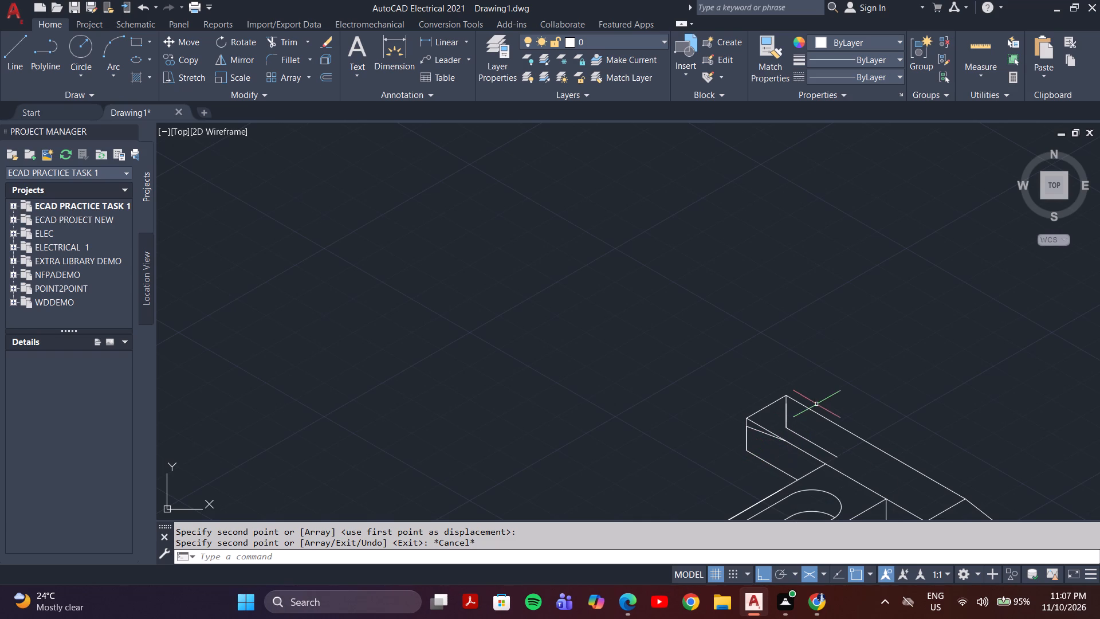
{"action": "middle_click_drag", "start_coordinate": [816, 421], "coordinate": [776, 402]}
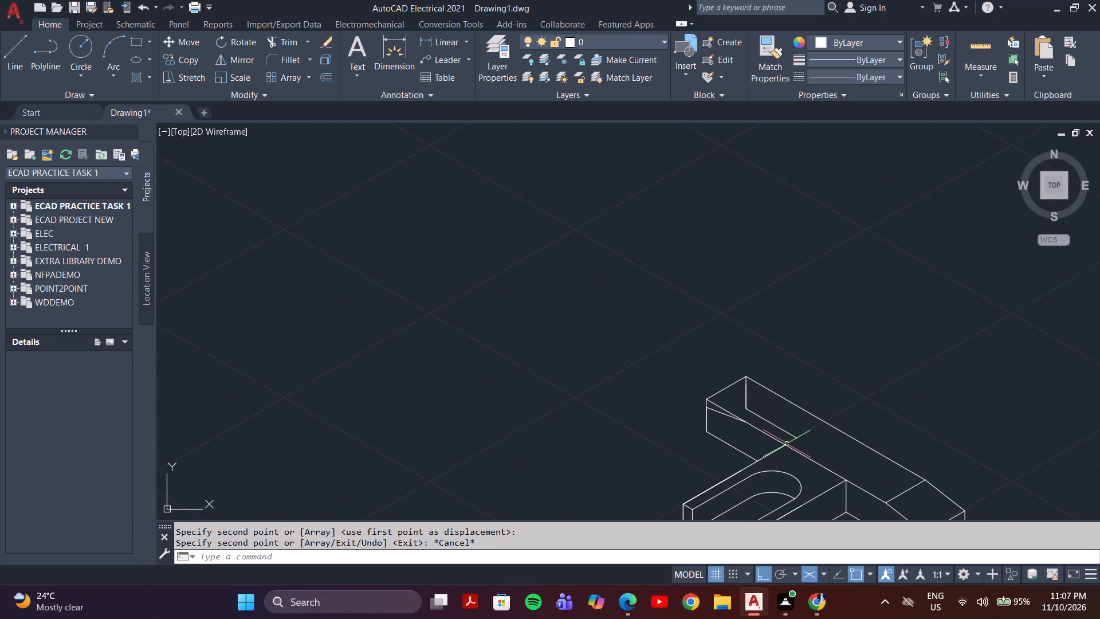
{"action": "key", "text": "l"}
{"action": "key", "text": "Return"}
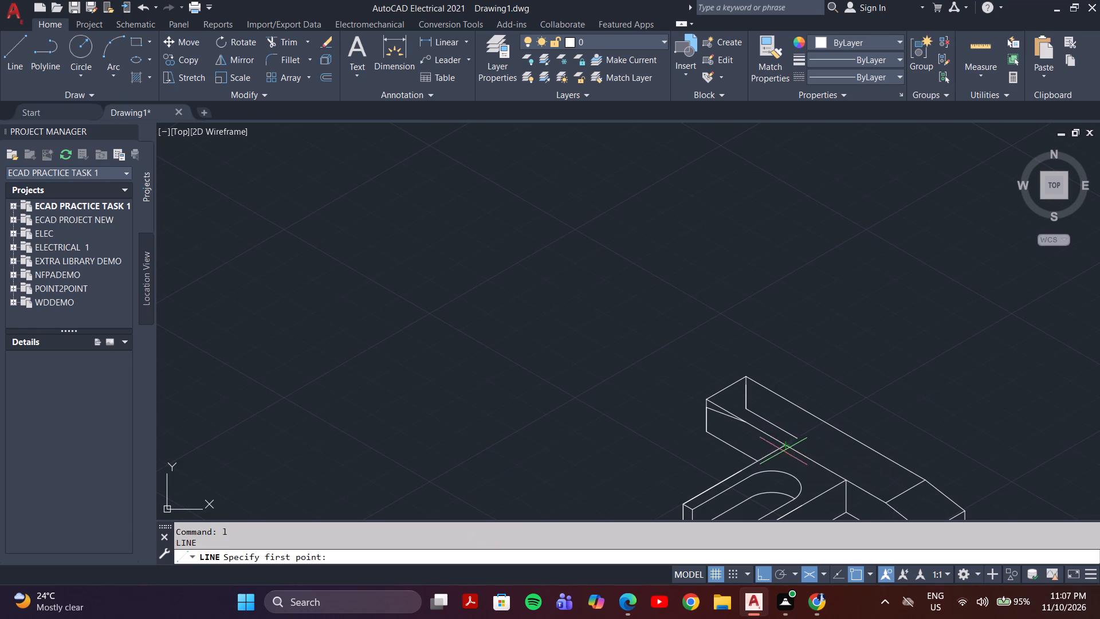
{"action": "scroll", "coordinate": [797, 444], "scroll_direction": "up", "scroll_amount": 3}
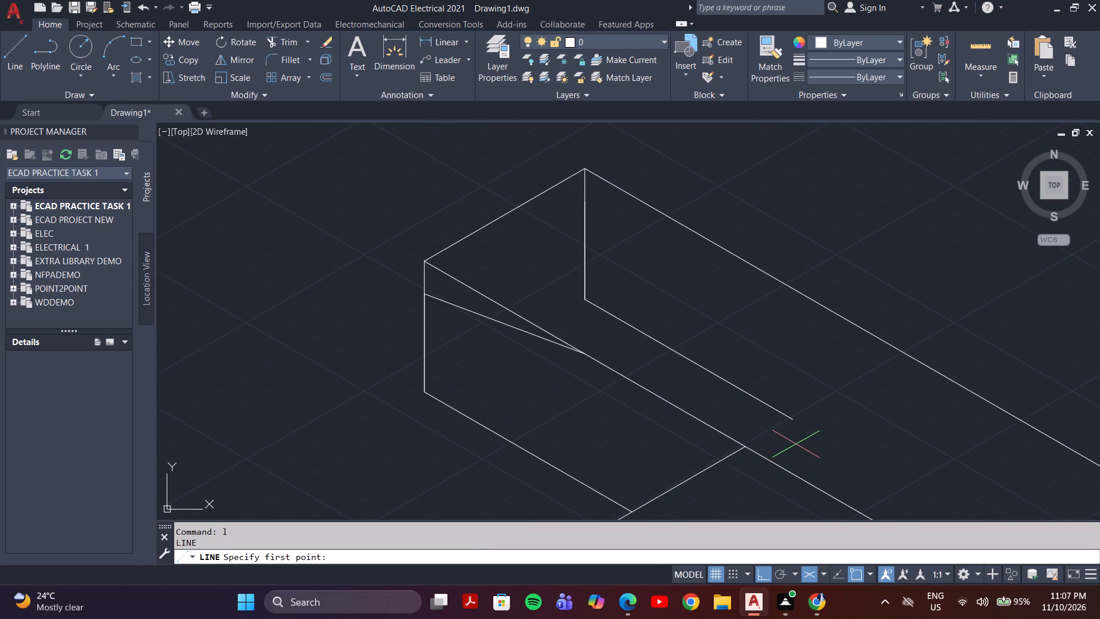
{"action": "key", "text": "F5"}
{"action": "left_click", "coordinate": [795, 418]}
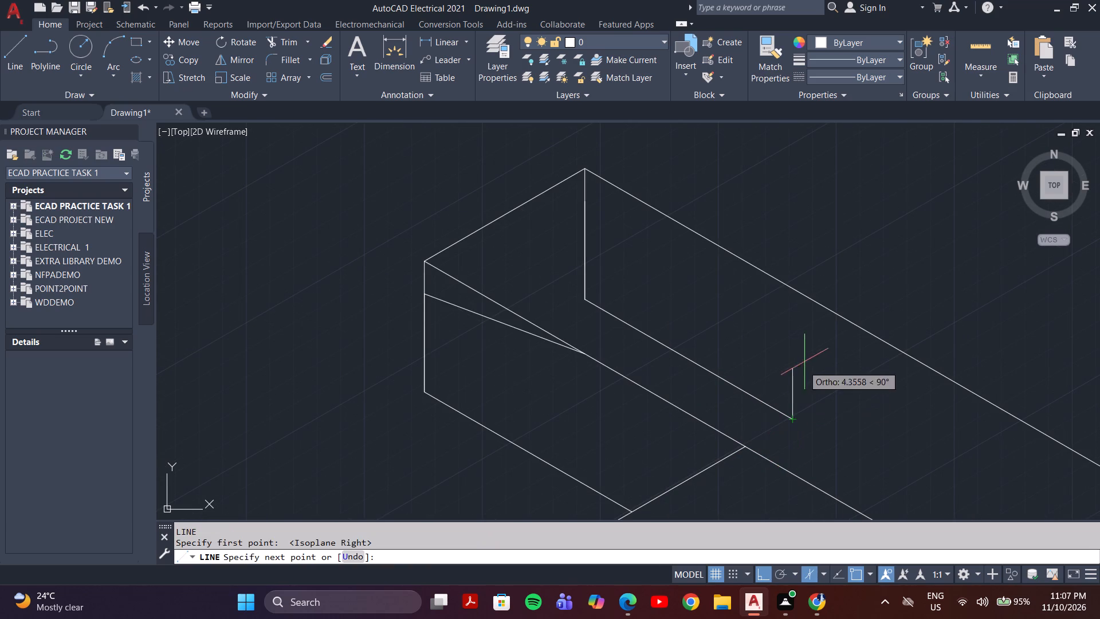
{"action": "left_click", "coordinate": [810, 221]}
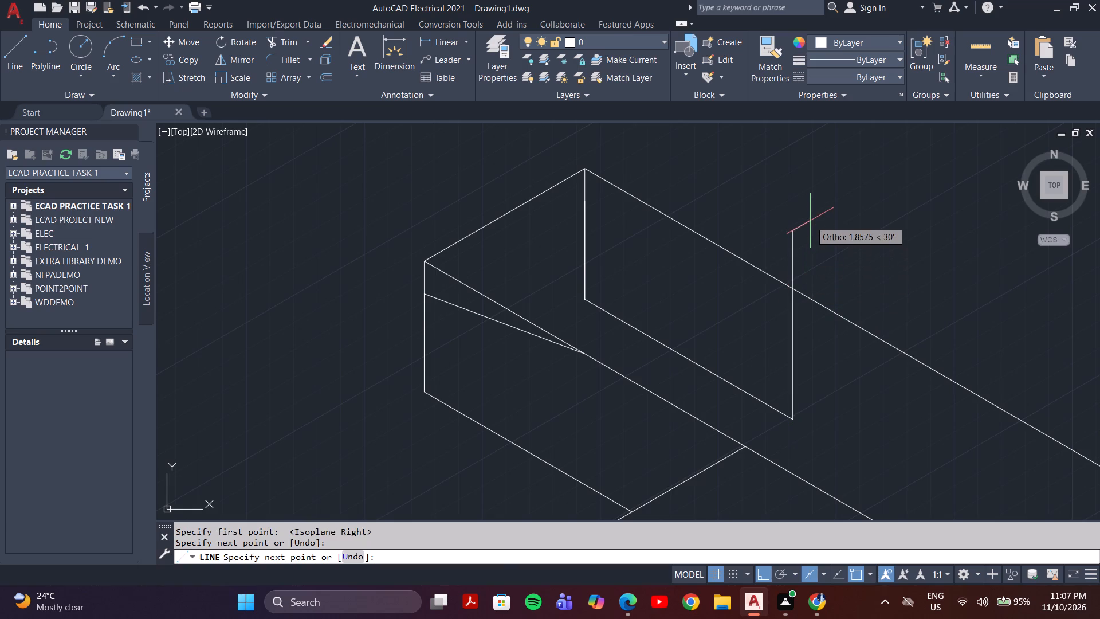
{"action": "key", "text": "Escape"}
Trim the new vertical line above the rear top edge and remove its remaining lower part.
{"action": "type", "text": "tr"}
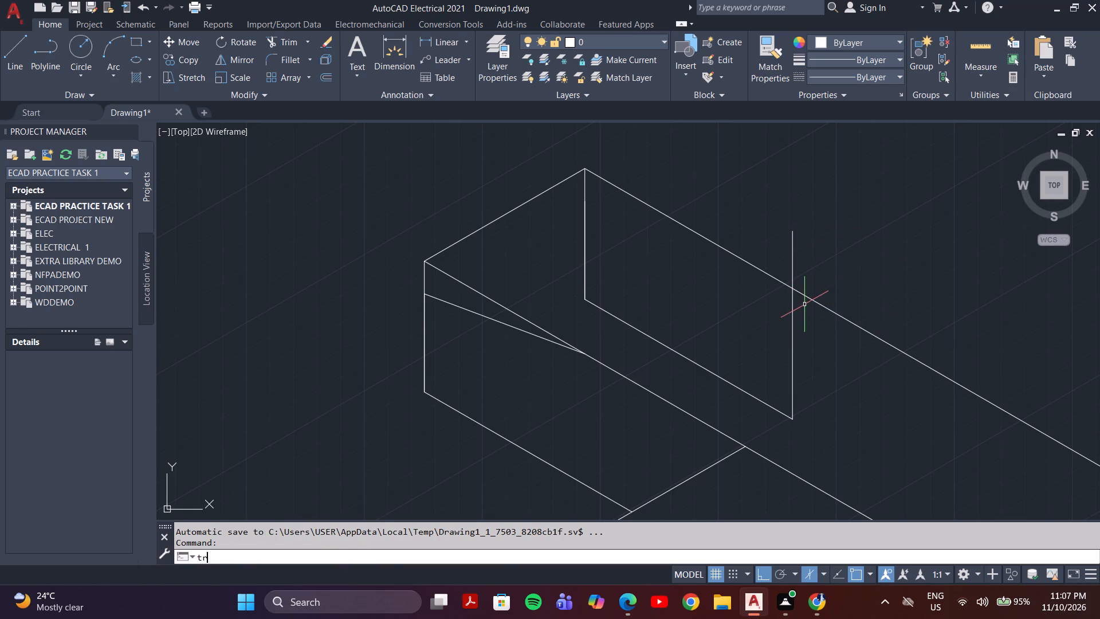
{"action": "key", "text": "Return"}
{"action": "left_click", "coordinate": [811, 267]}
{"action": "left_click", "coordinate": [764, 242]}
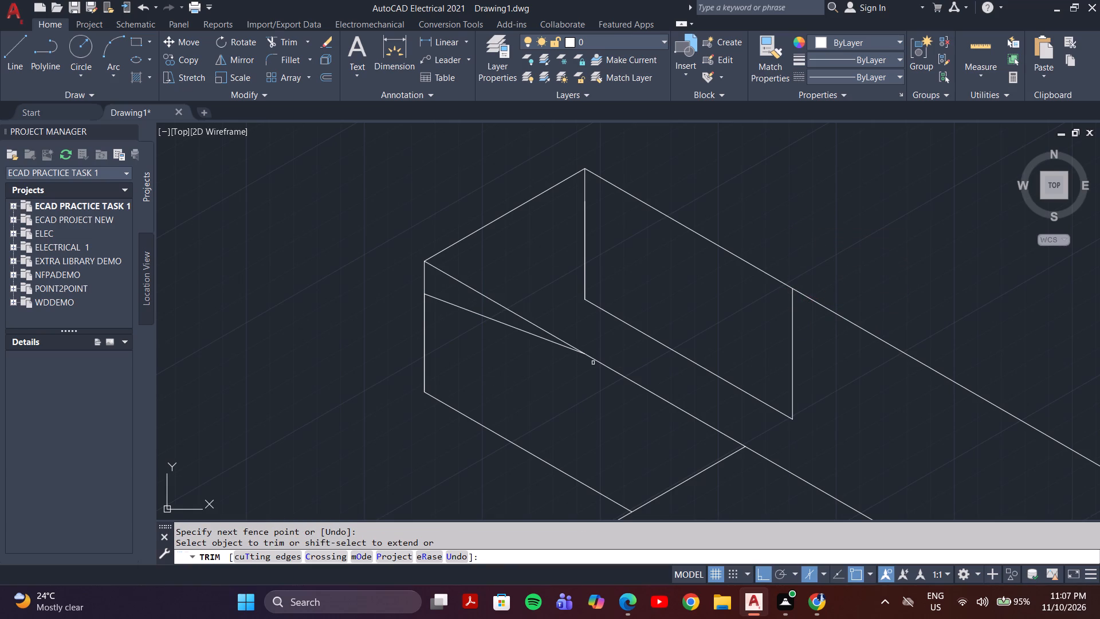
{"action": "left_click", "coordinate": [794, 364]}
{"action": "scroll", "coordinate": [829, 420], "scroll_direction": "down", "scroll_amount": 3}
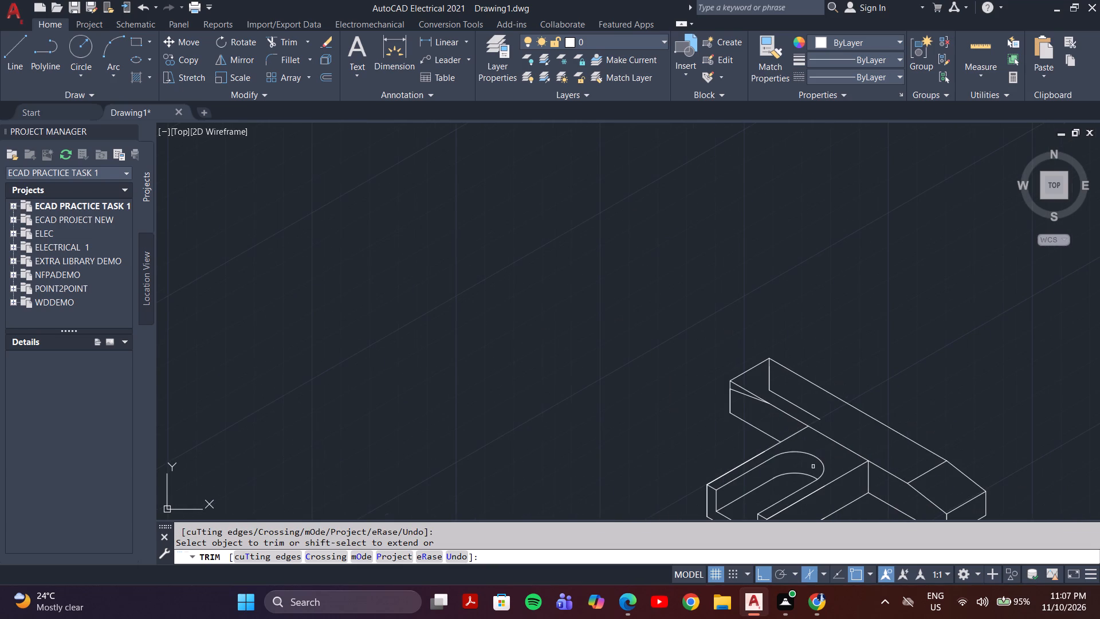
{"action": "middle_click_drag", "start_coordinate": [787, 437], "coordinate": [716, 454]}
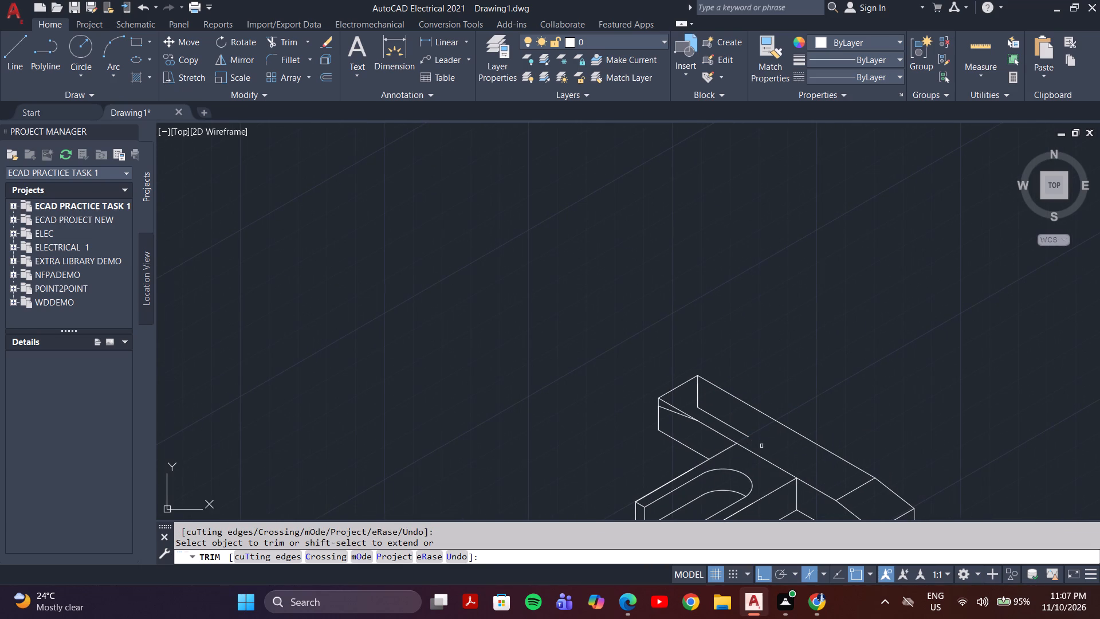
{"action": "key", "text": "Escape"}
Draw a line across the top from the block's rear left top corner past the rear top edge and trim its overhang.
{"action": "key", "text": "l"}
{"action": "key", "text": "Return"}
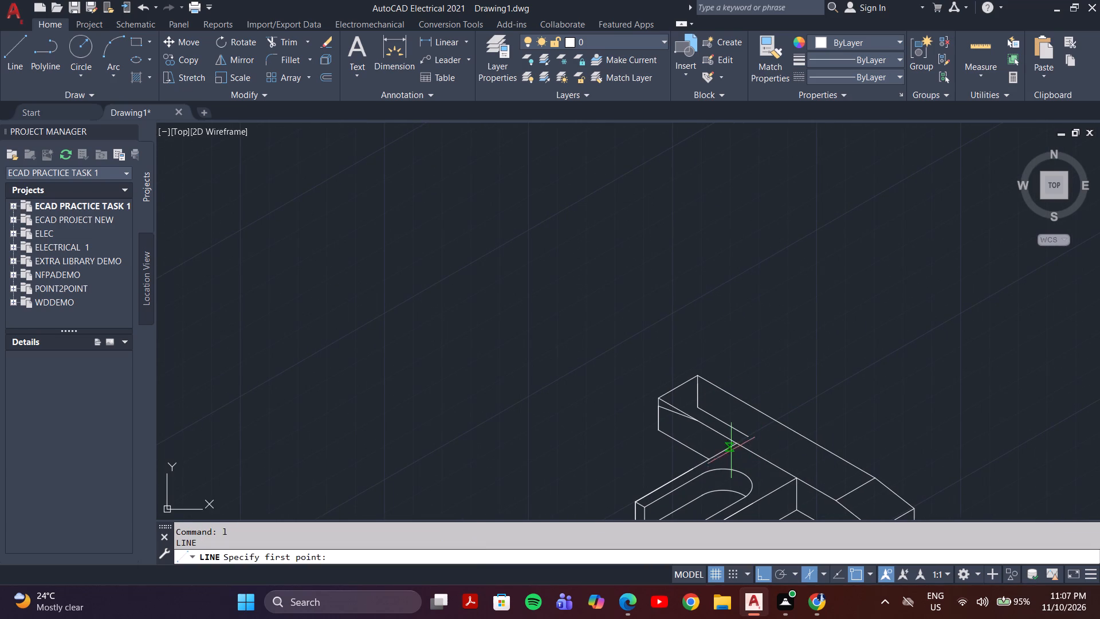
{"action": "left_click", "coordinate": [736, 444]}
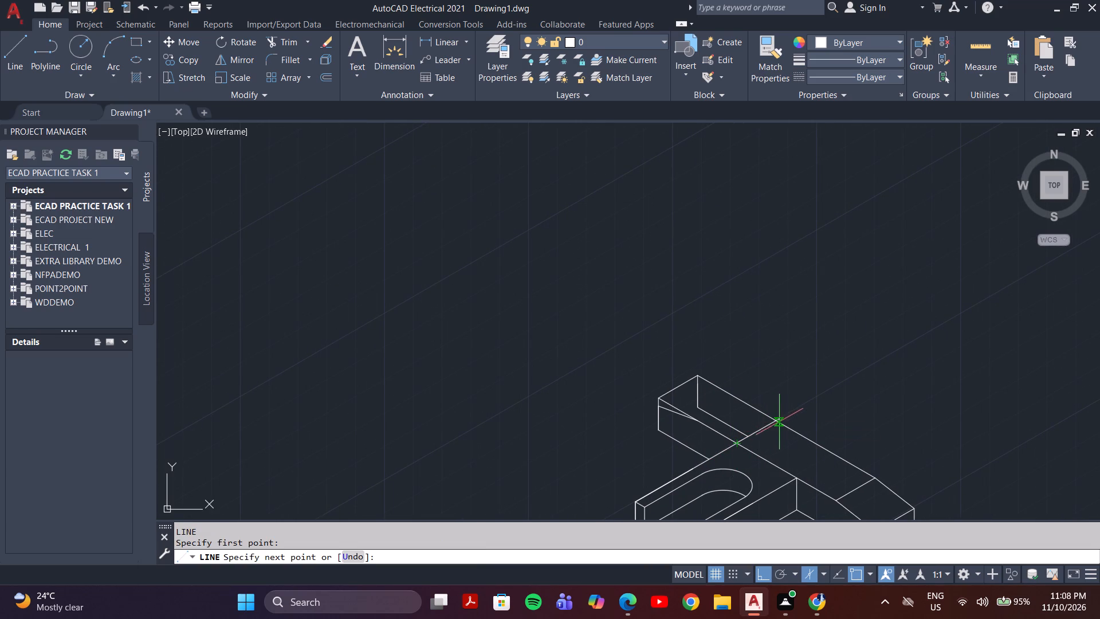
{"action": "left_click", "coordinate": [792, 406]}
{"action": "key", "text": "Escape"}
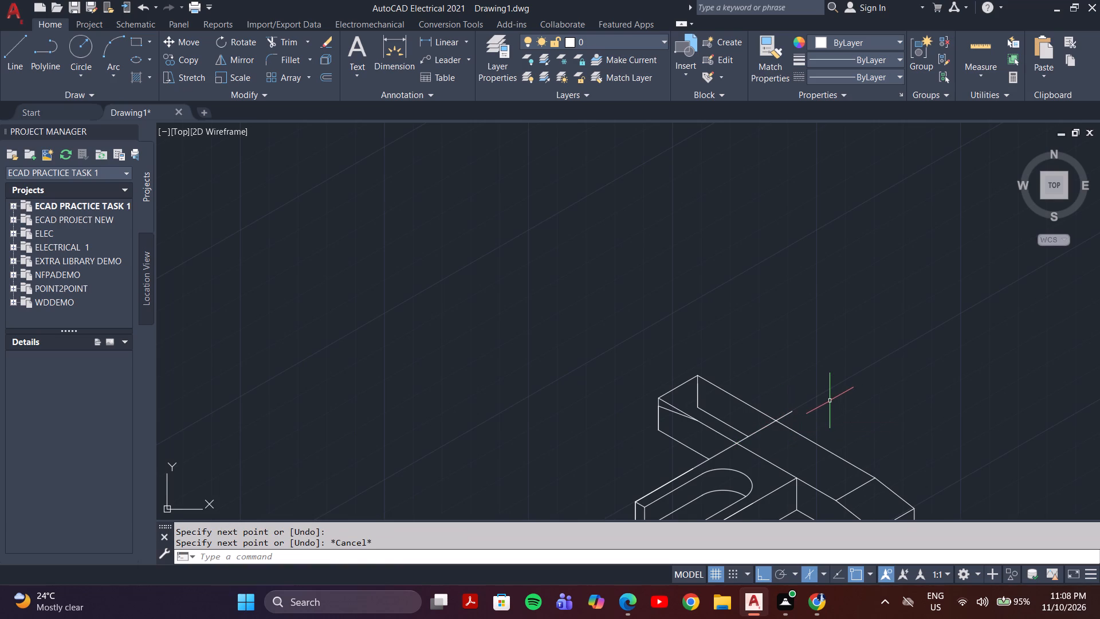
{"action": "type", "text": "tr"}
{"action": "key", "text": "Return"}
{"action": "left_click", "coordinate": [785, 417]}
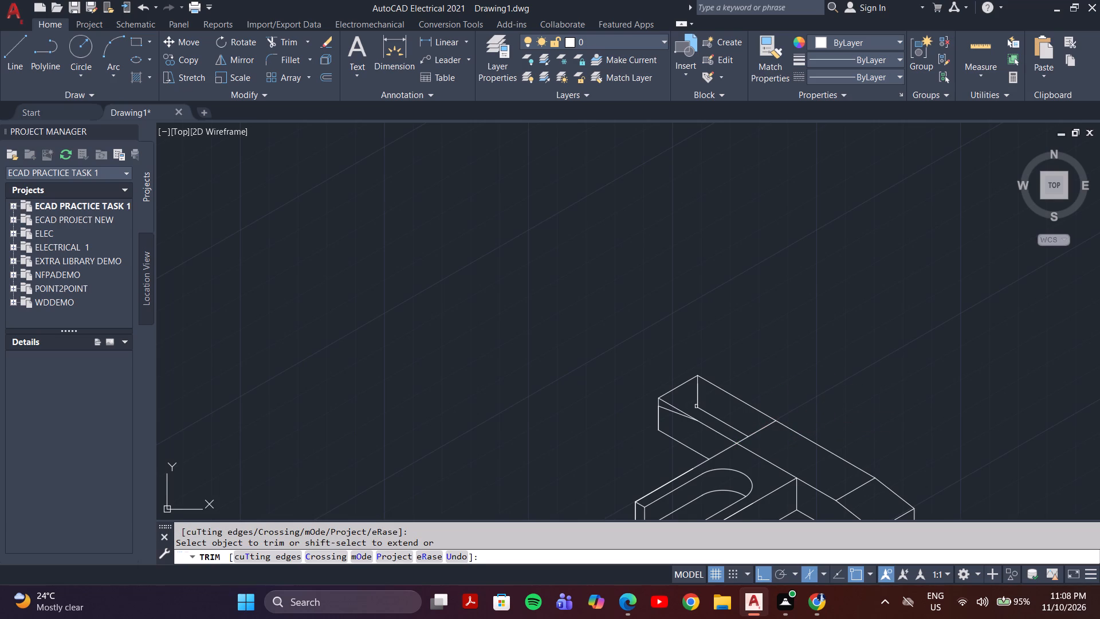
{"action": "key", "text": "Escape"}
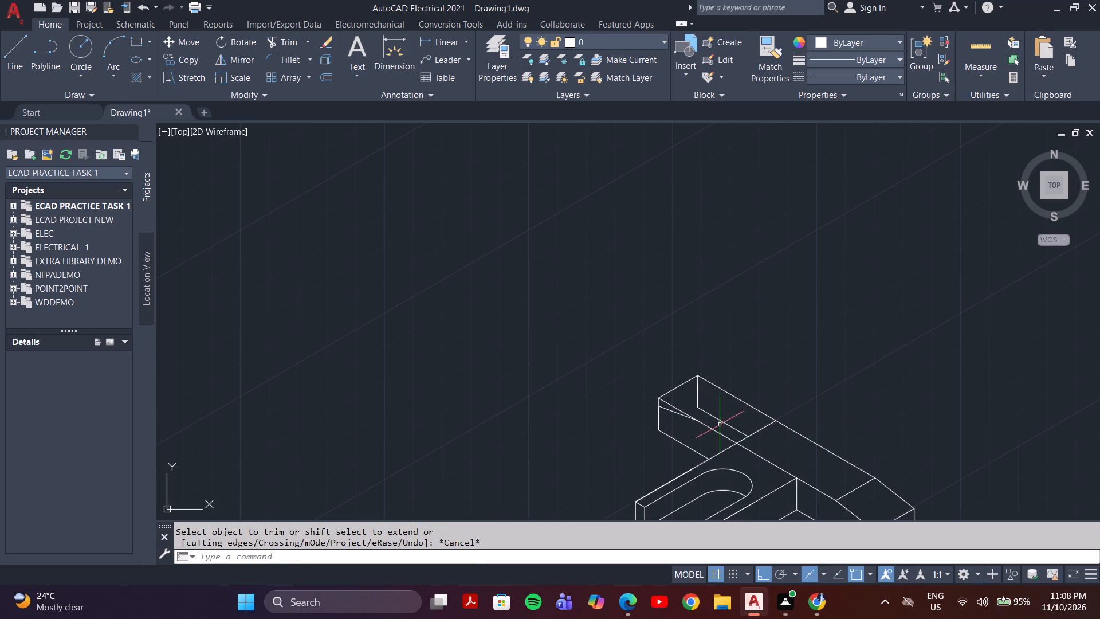
Copy the left extension's front sloping line from its lower end to the matching point on the rear vertical end line.
{"action": "scroll", "coordinate": [671, 416], "scroll_direction": "up", "scroll_amount": 4}
{"action": "left_click", "coordinate": [670, 390]}
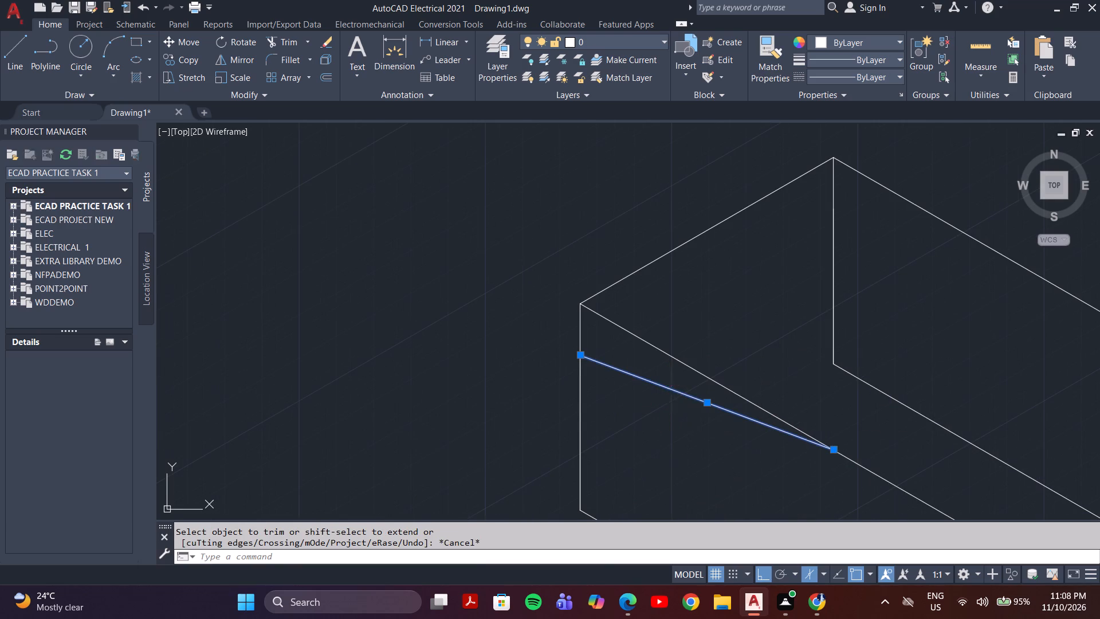
{"action": "type", "text": "co"}
{"action": "key", "text": "Return"}
{"action": "left_click", "coordinate": [583, 357]}
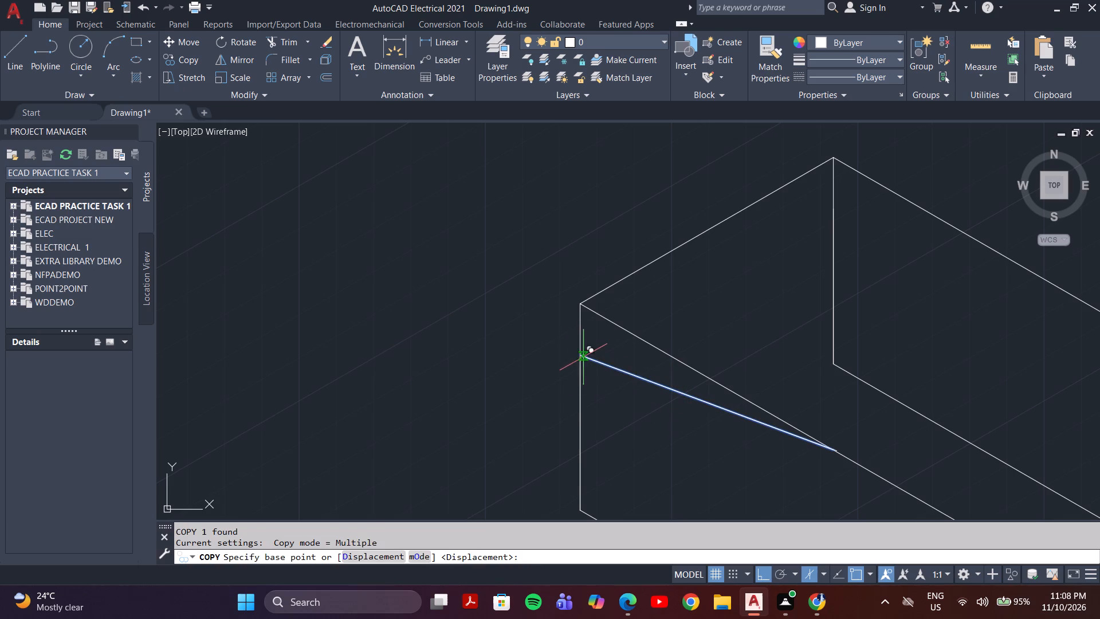
{"action": "left_click", "coordinate": [833, 208]}
{"action": "key", "text": "Escape"}
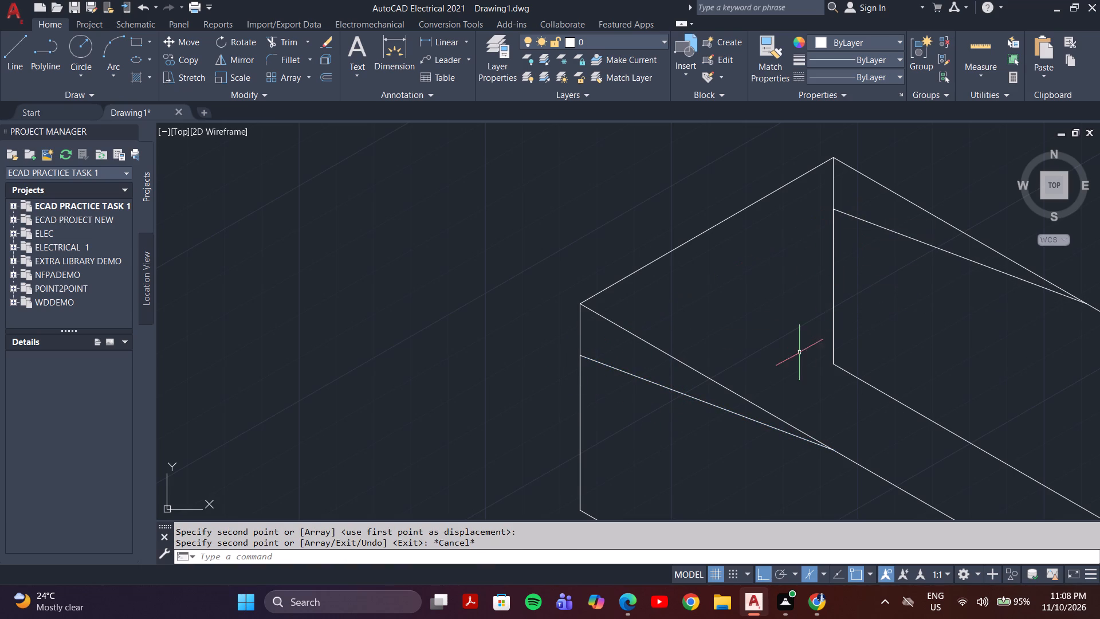
Draw a line joining the outer ends of the left extension's front and rear sloping lines.
{"action": "key", "text": "l"}
{"action": "key", "text": "Return"}
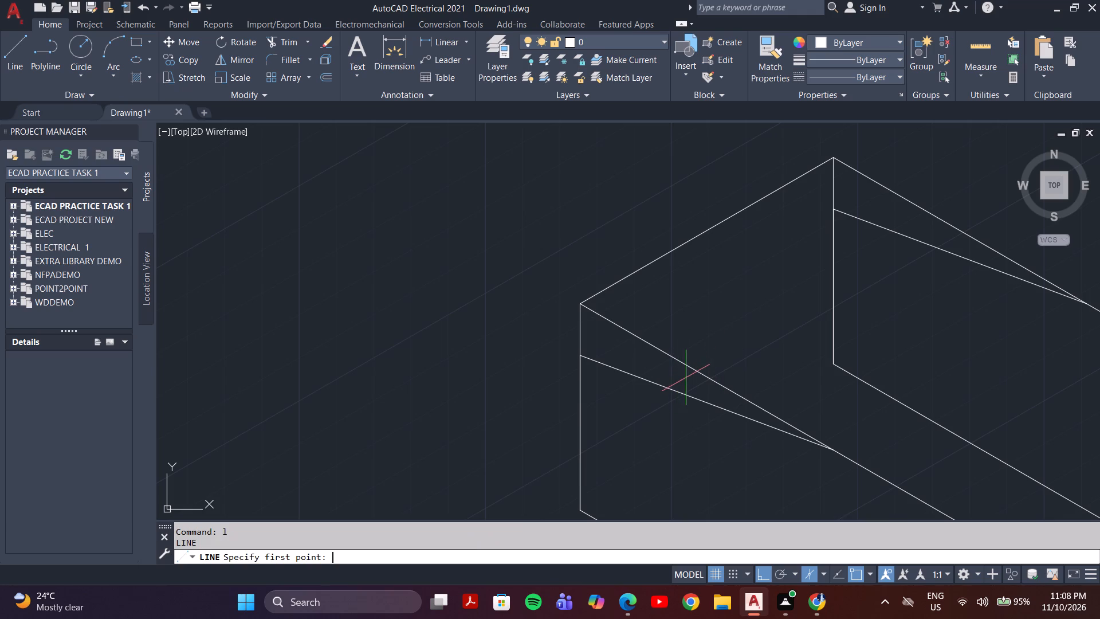
{"action": "left_click", "coordinate": [584, 358]}
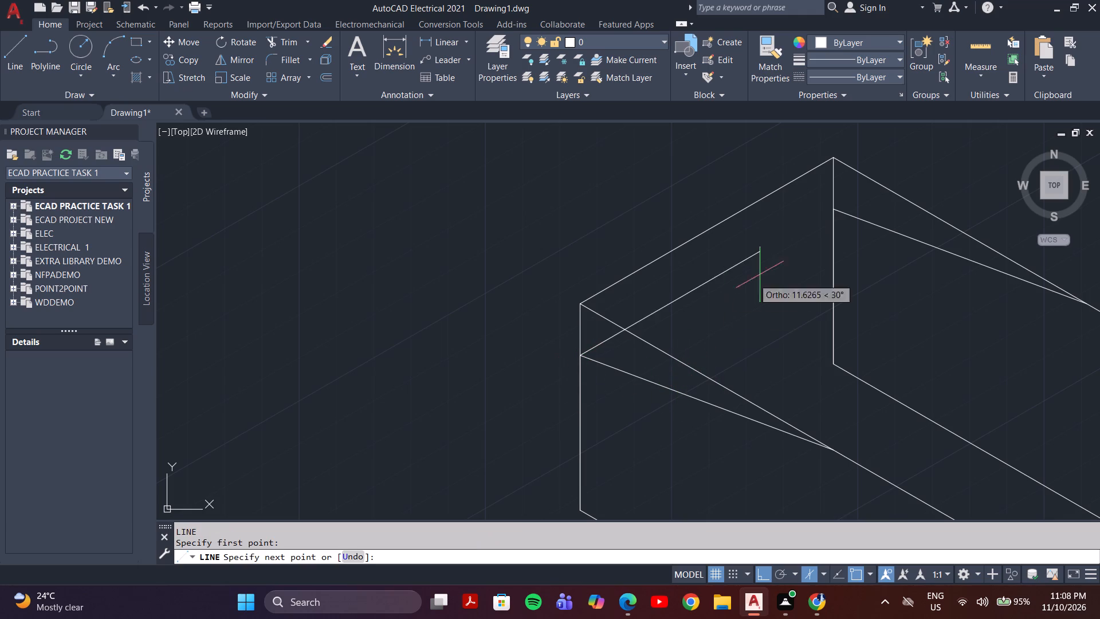
{"action": "left_click", "coordinate": [834, 210]}
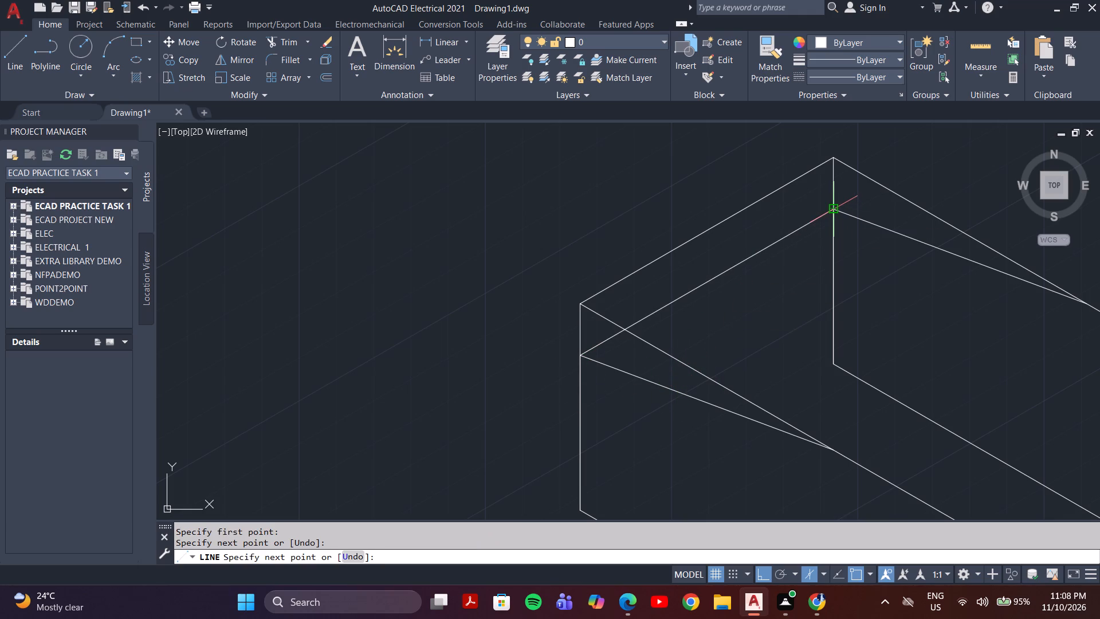
{"action": "key", "text": "Escape"}
Trim away the left extension's original top corner lines above the sloping face, at the front, end and rear.
{"action": "type", "text": "tr"}
{"action": "key", "text": "Return"}
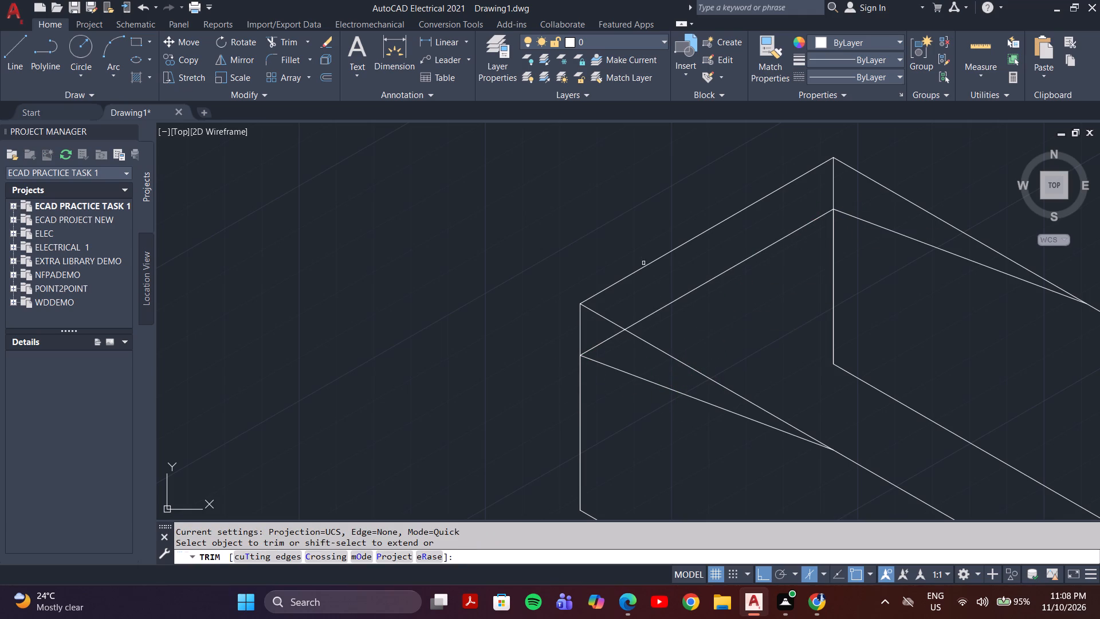
{"action": "left_click_drag", "start_coordinate": [643, 255], "coordinate": [563, 354]}
{"action": "left_click_drag", "start_coordinate": [791, 175], "coordinate": [889, 181]}
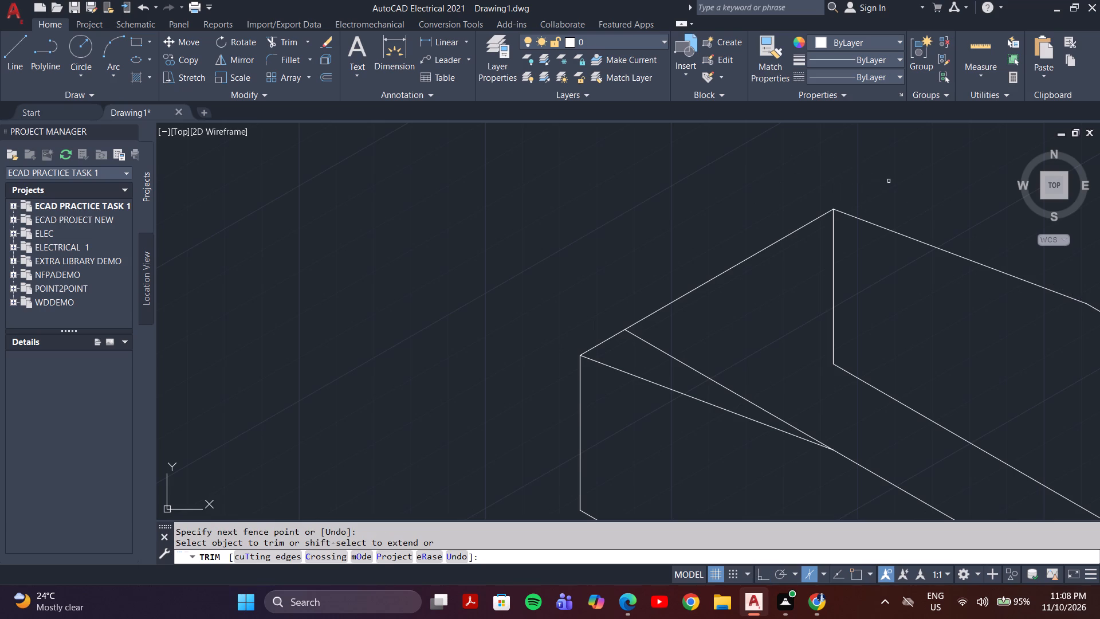
{"action": "scroll", "coordinate": [698, 359], "scroll_direction": "down", "scroll_amount": 2}
{"action": "left_click", "coordinate": [691, 359]}
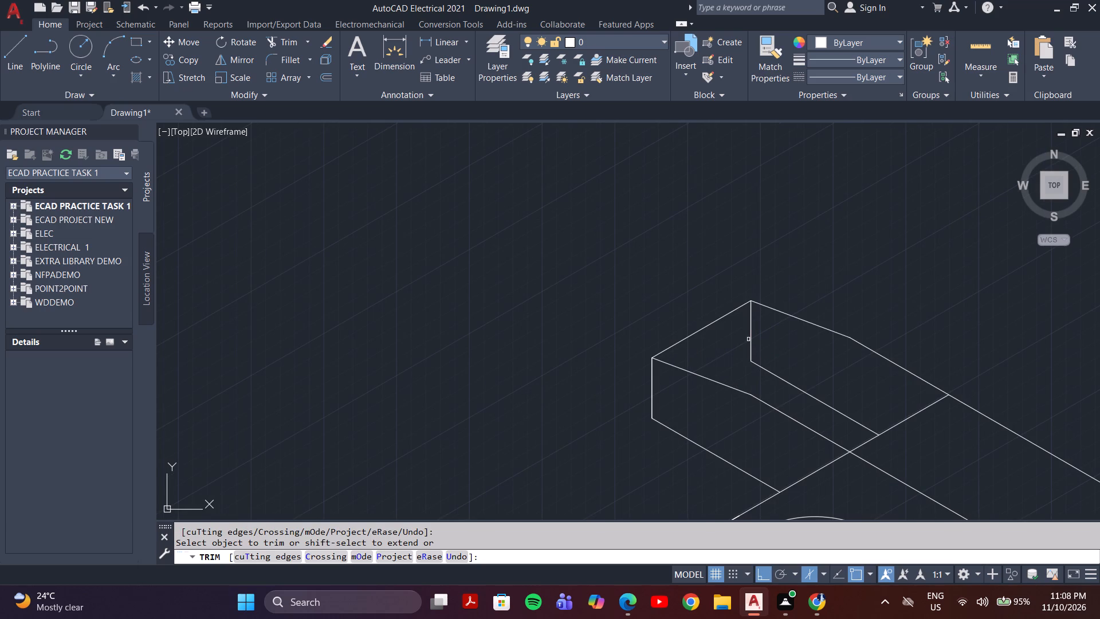
Remove the left extension's hidden rear vertical end lines and hidden rear bottom edge.
{"action": "left_click", "coordinate": [749, 339]}
{"action": "left_click", "coordinate": [772, 371]}
{"action": "left_click", "coordinate": [751, 350]}
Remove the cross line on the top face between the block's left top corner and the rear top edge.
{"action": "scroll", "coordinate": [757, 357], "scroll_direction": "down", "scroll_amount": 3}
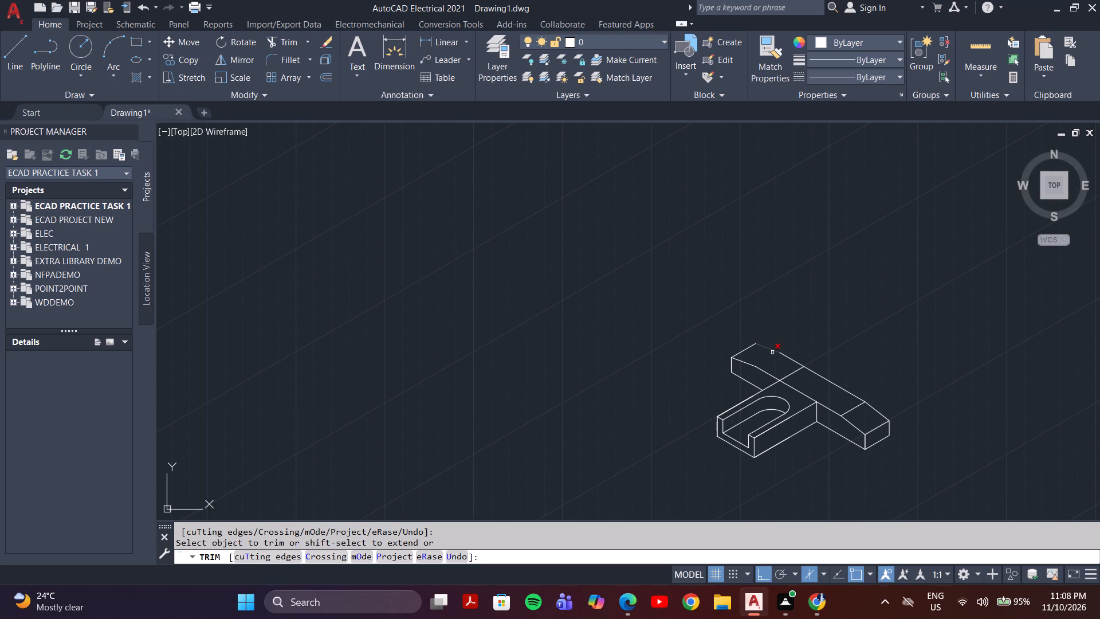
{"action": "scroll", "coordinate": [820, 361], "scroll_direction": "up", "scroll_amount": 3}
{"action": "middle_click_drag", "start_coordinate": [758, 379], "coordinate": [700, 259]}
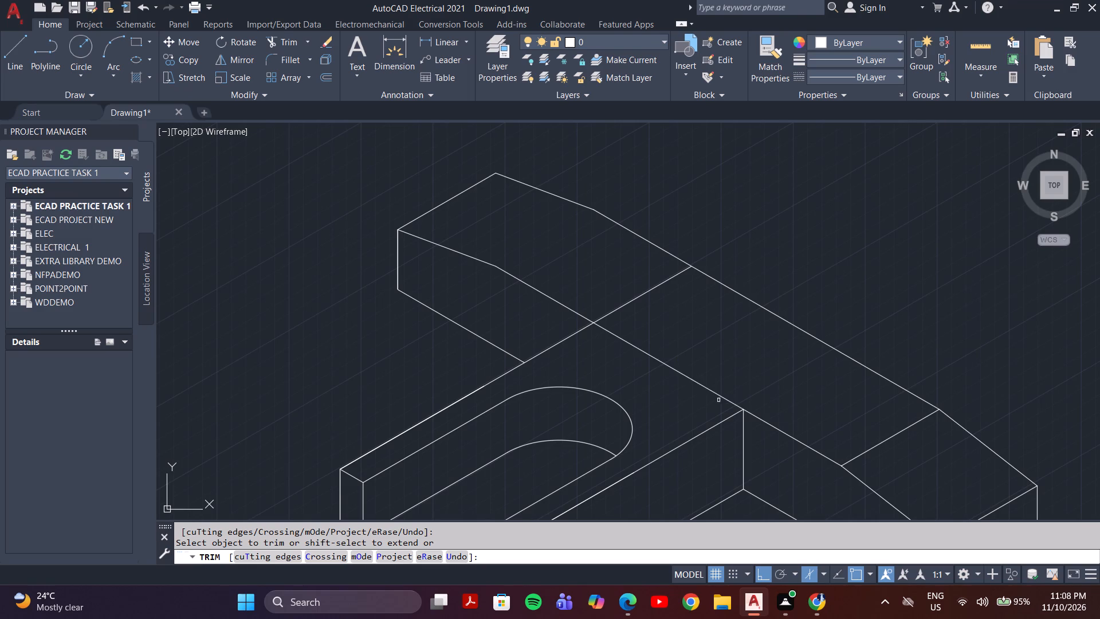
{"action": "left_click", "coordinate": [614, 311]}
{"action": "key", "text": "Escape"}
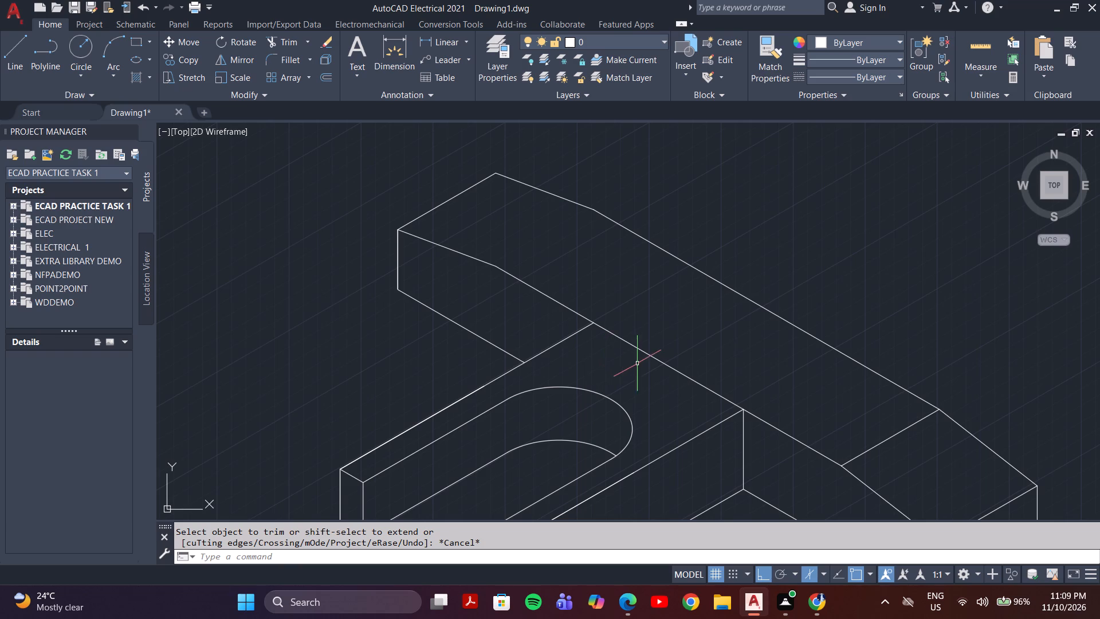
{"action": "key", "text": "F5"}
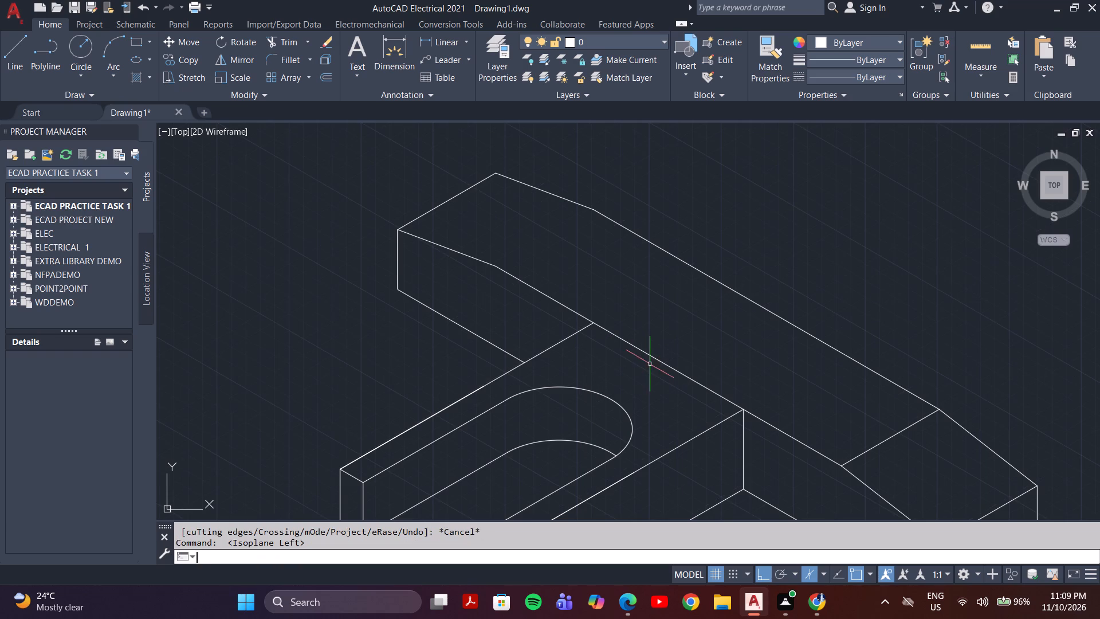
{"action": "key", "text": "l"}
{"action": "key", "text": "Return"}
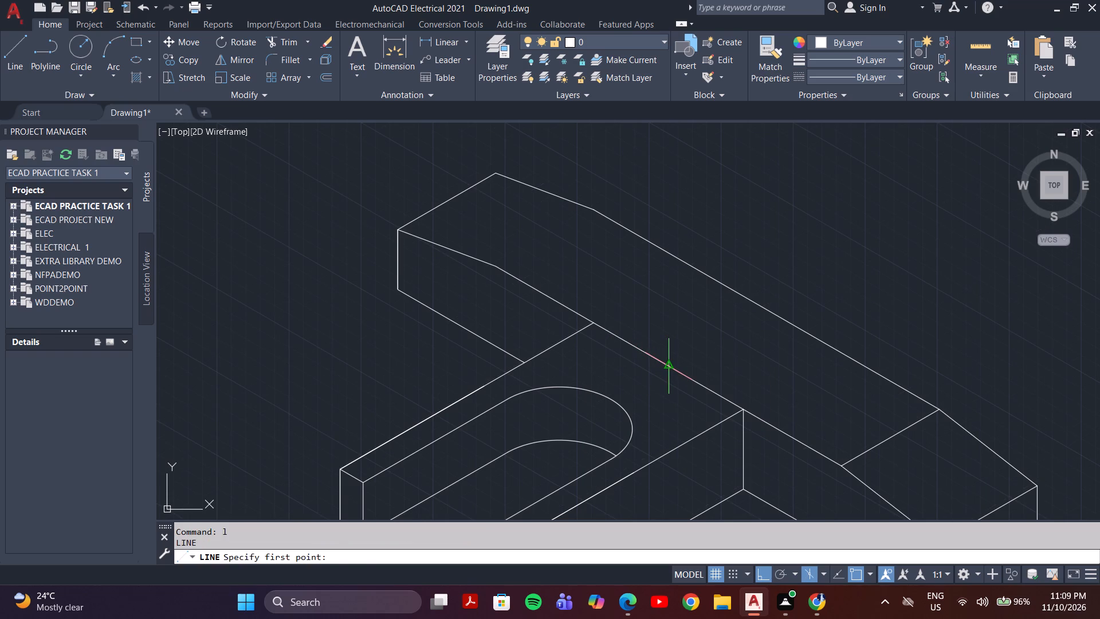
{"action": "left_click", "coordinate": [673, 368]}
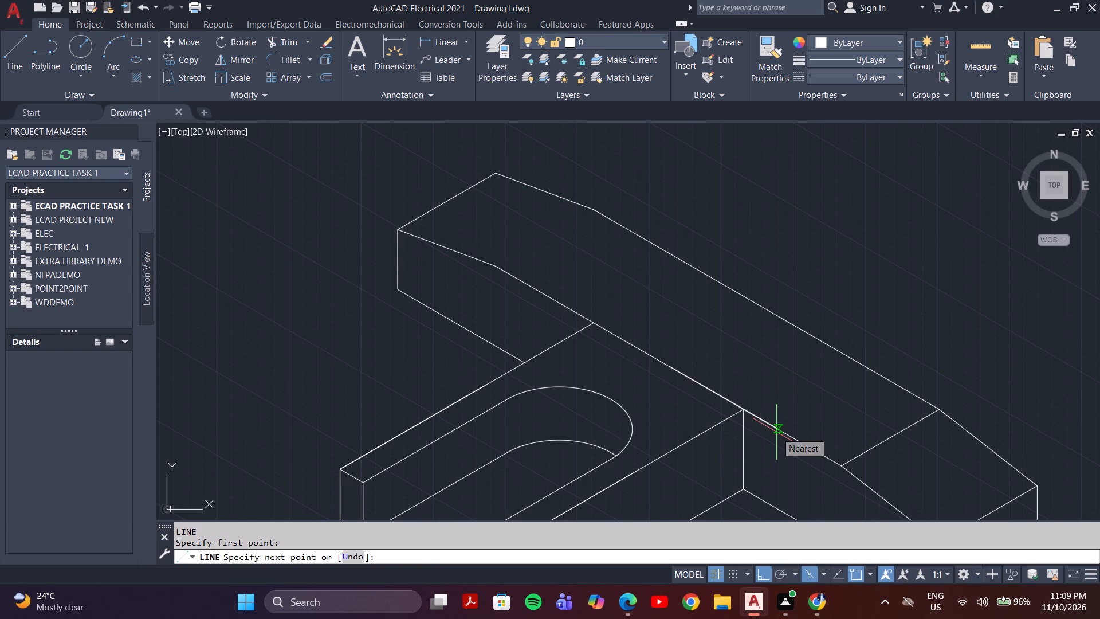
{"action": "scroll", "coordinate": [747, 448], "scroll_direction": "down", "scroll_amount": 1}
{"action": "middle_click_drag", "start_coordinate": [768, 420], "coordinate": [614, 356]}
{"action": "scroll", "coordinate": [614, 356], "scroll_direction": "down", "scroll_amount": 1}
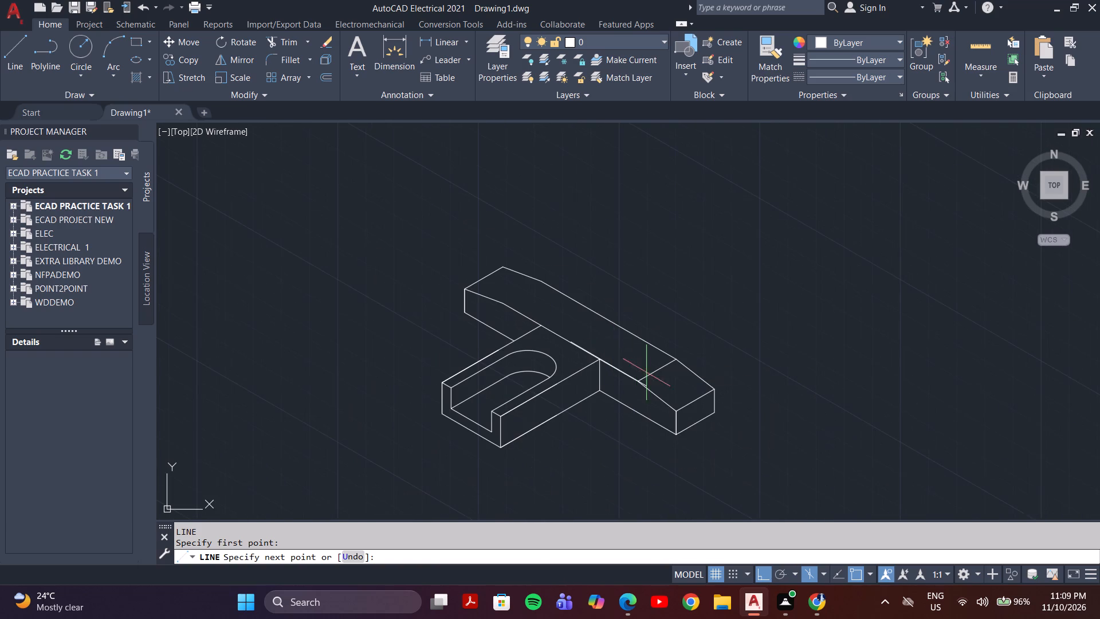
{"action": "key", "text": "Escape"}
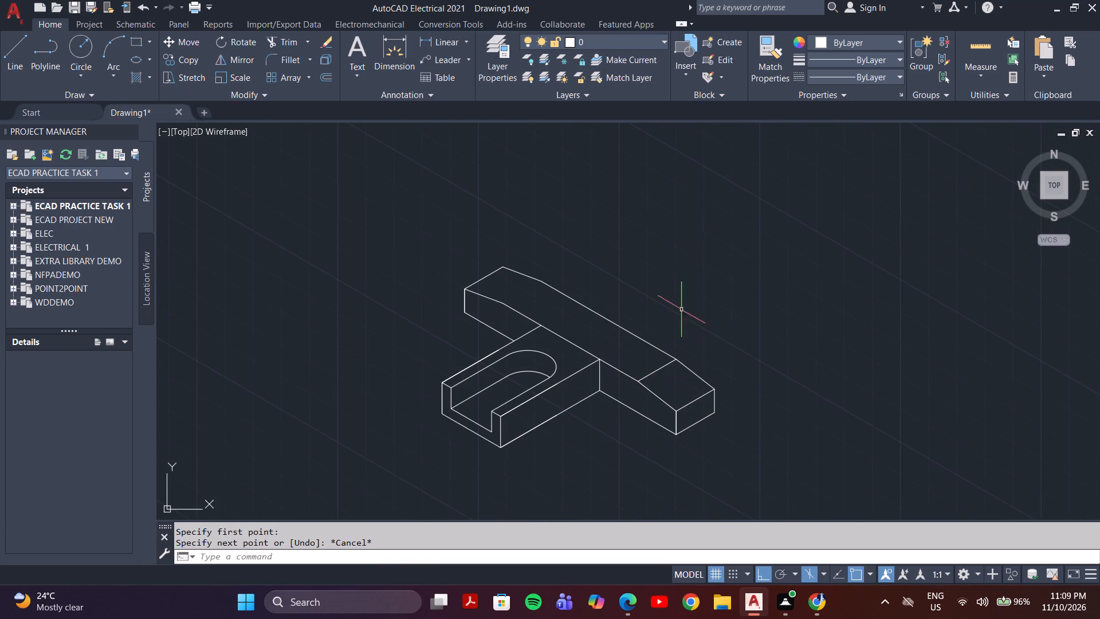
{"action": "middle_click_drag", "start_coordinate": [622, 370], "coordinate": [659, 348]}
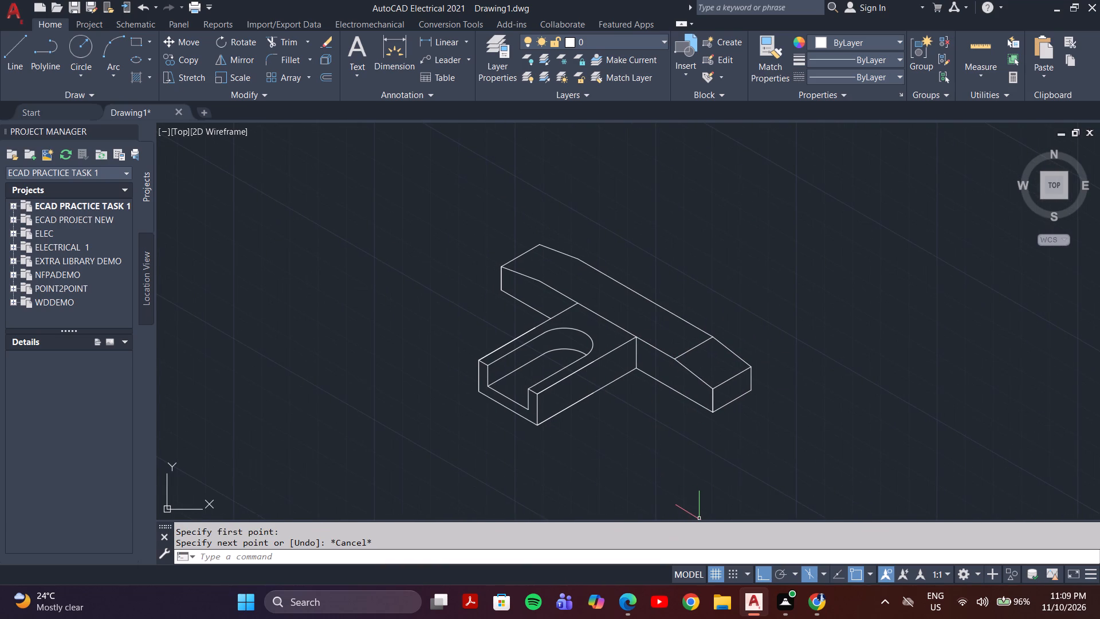
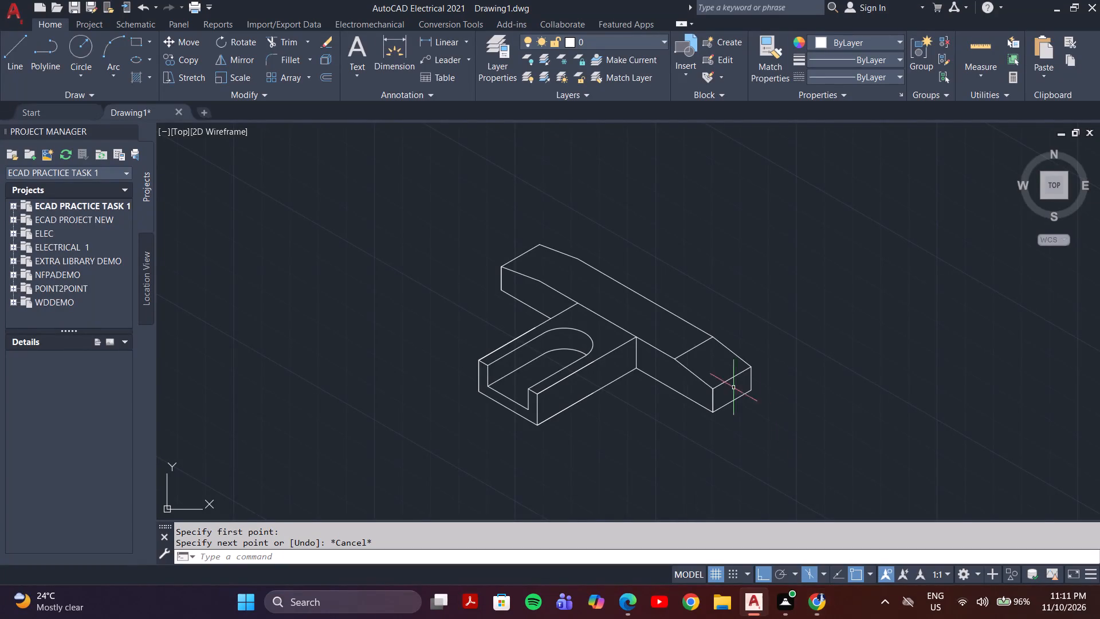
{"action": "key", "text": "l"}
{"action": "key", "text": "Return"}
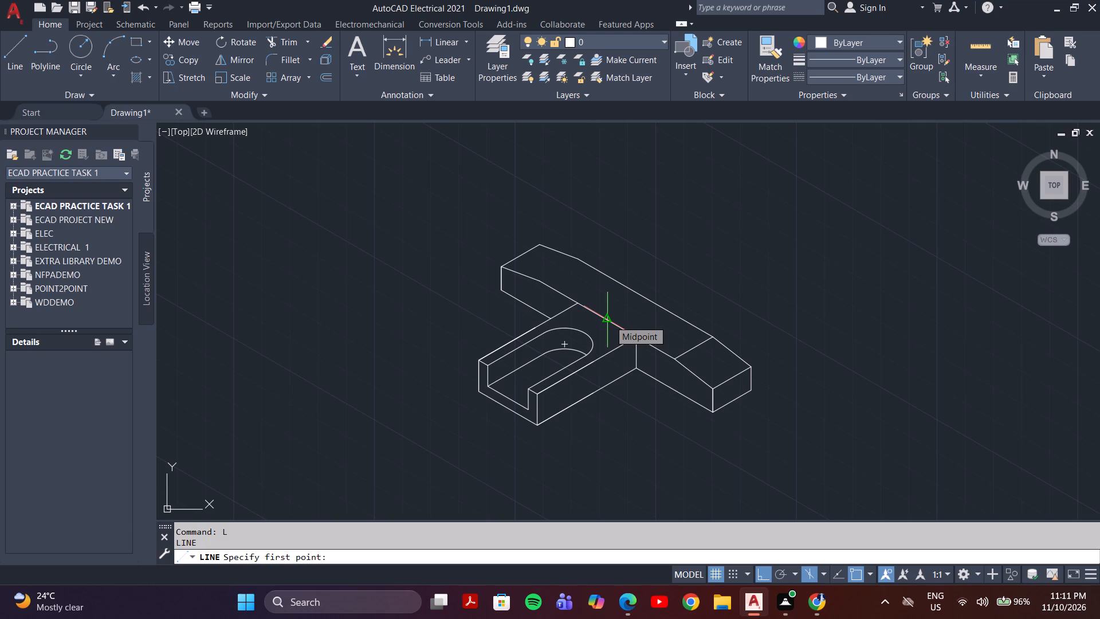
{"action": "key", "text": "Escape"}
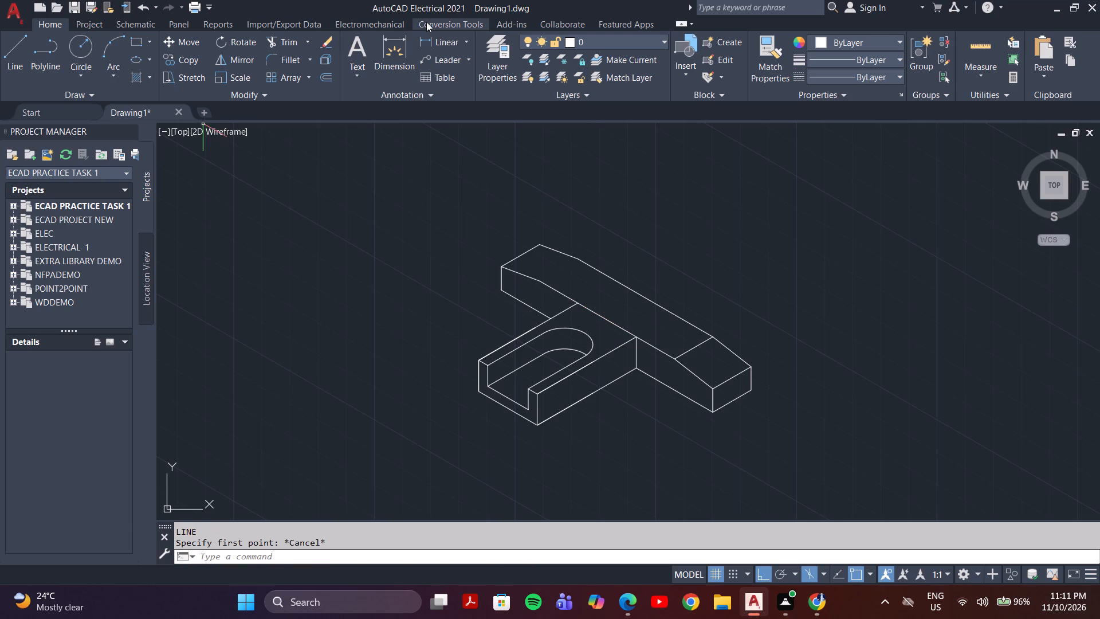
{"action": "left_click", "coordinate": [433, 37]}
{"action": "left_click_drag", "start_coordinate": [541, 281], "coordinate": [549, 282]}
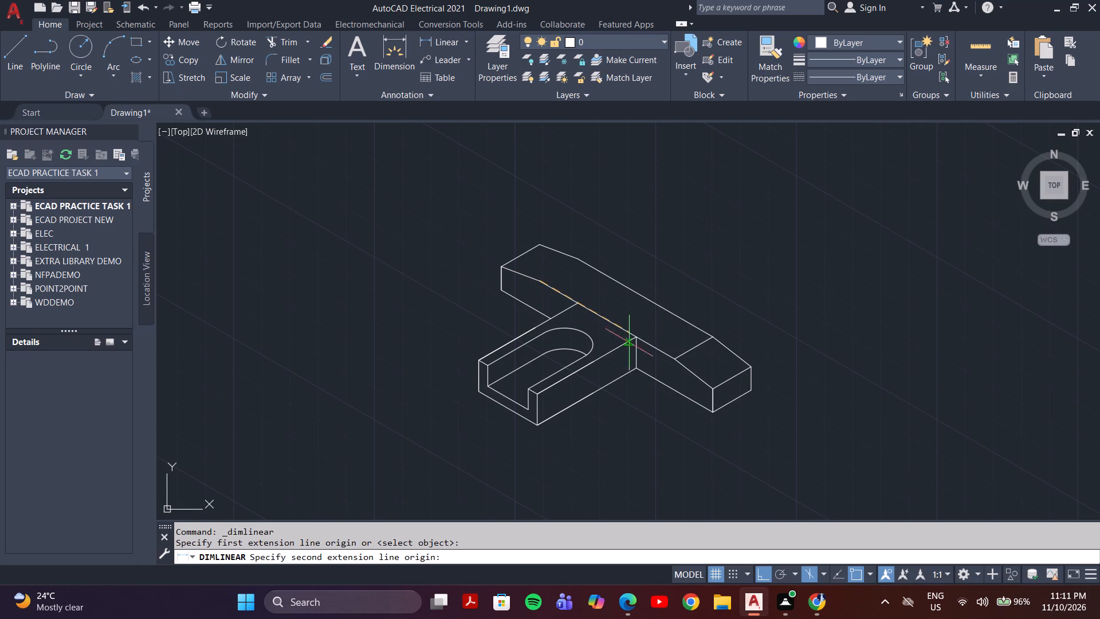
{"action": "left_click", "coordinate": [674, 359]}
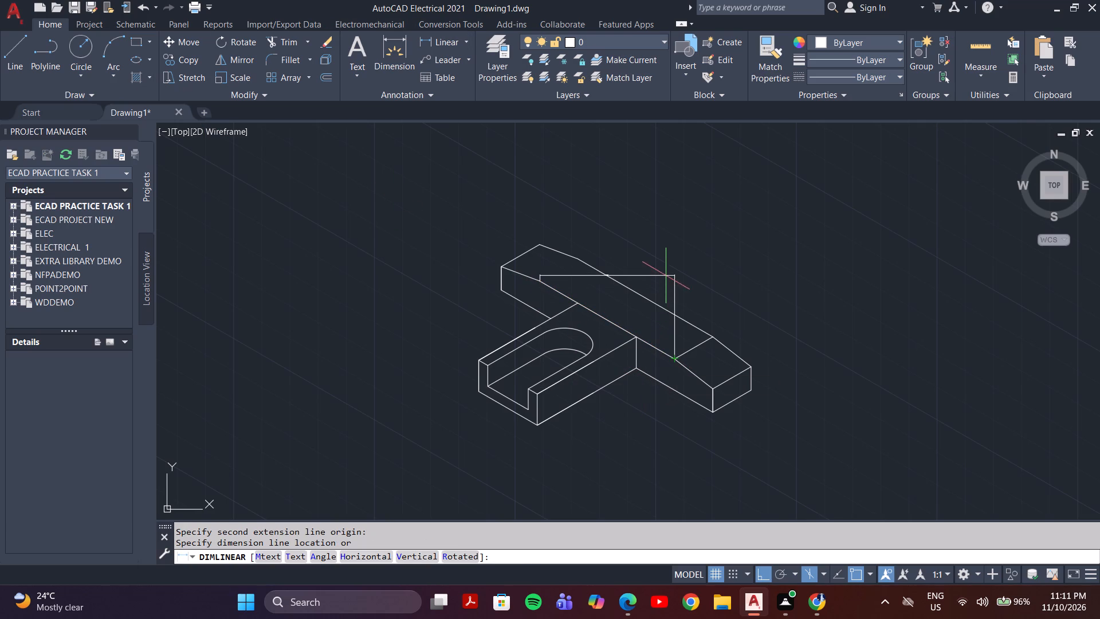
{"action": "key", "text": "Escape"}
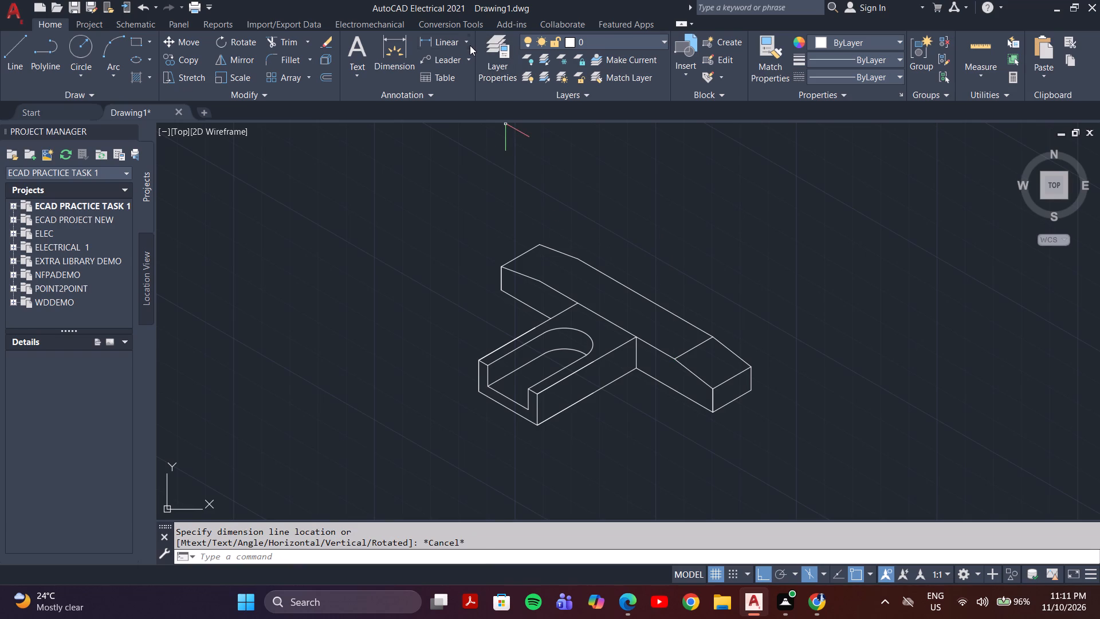
Measure the straight rear top edge between the two slopes with an aligned dimension, and erase that dimension.
{"action": "left_click", "coordinate": [469, 45]}
{"action": "left_click", "coordinate": [457, 92]}
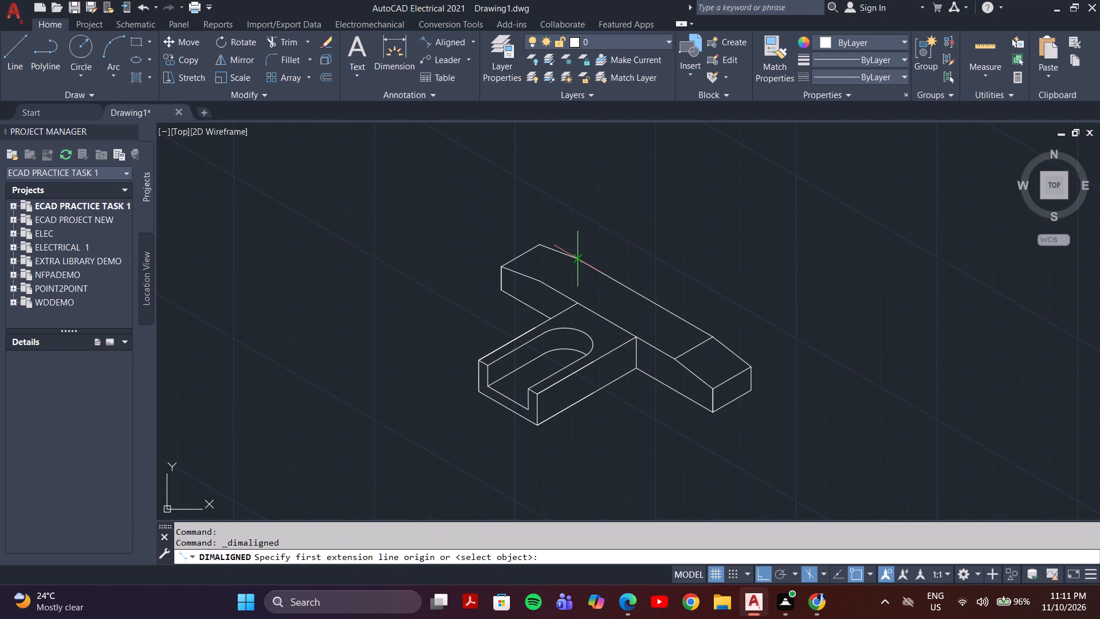
{"action": "left_click", "coordinate": [576, 261]}
{"action": "left_click", "coordinate": [710, 337]}
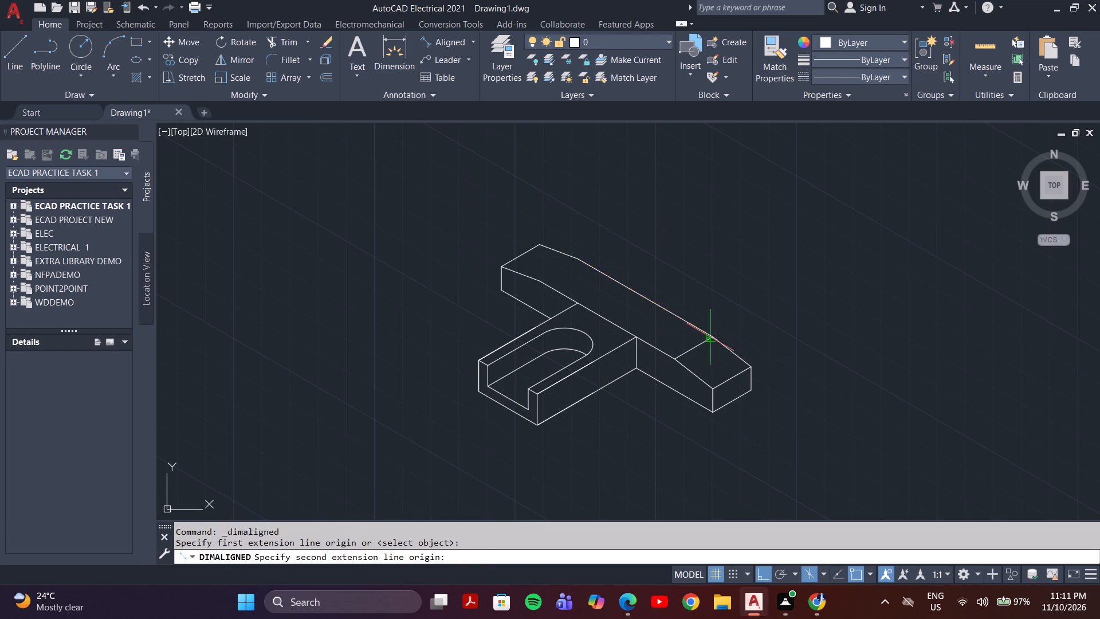
{"action": "middle_click", "coordinate": [726, 306]}
{"action": "left_click", "coordinate": [686, 283]}
{"action": "scroll", "coordinate": [650, 274], "scroll_direction": "up", "scroll_amount": 5}
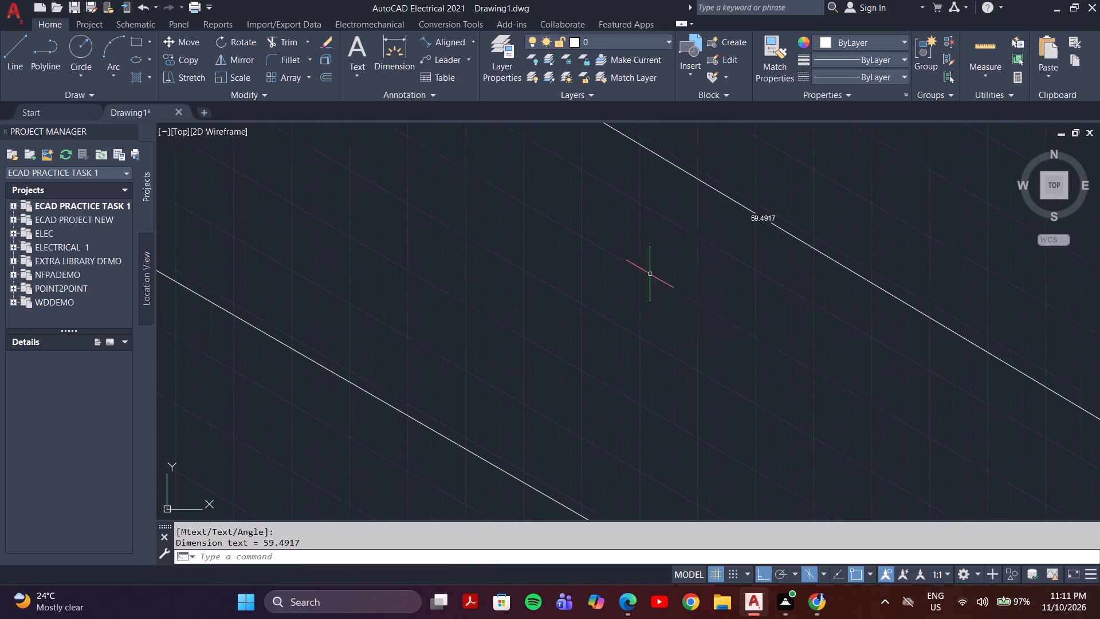
{"action": "middle_click_drag", "start_coordinate": [718, 234], "coordinate": [690, 281]}
{"action": "scroll", "coordinate": [709, 269], "scroll_direction": "up", "scroll_amount": 3}
{"action": "scroll", "coordinate": [710, 271], "scroll_direction": "down", "scroll_amount": 4}
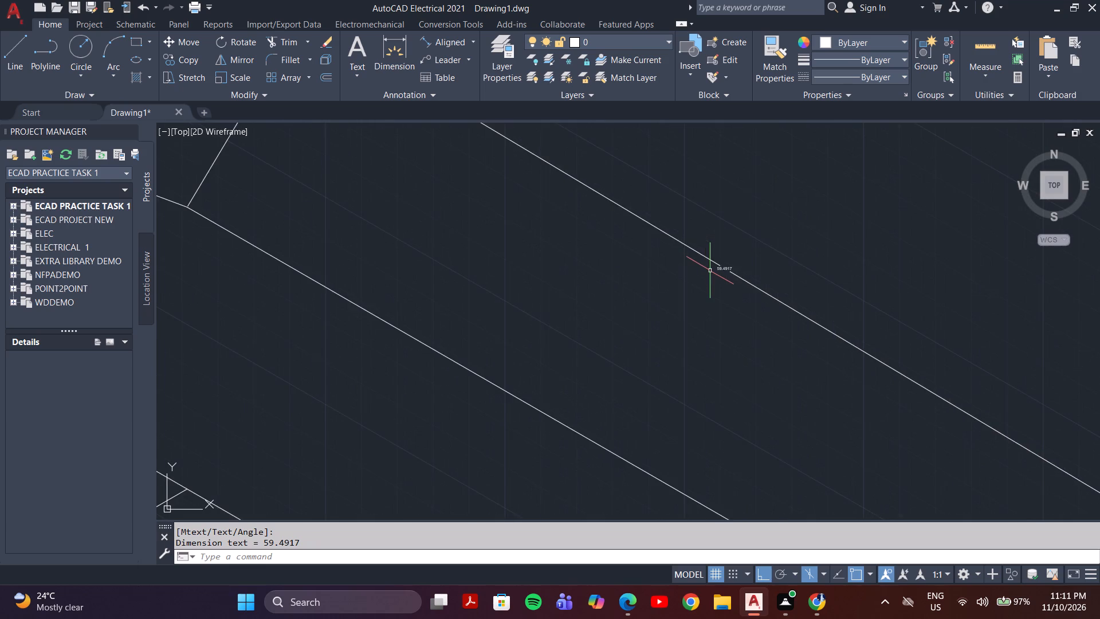
{"action": "scroll", "coordinate": [710, 271], "scroll_direction": "down", "scroll_amount": 1}
{"action": "scroll", "coordinate": [710, 271], "scroll_direction": "up", "scroll_amount": 3}
{"action": "scroll", "coordinate": [708, 272], "scroll_direction": "down", "scroll_amount": 5}
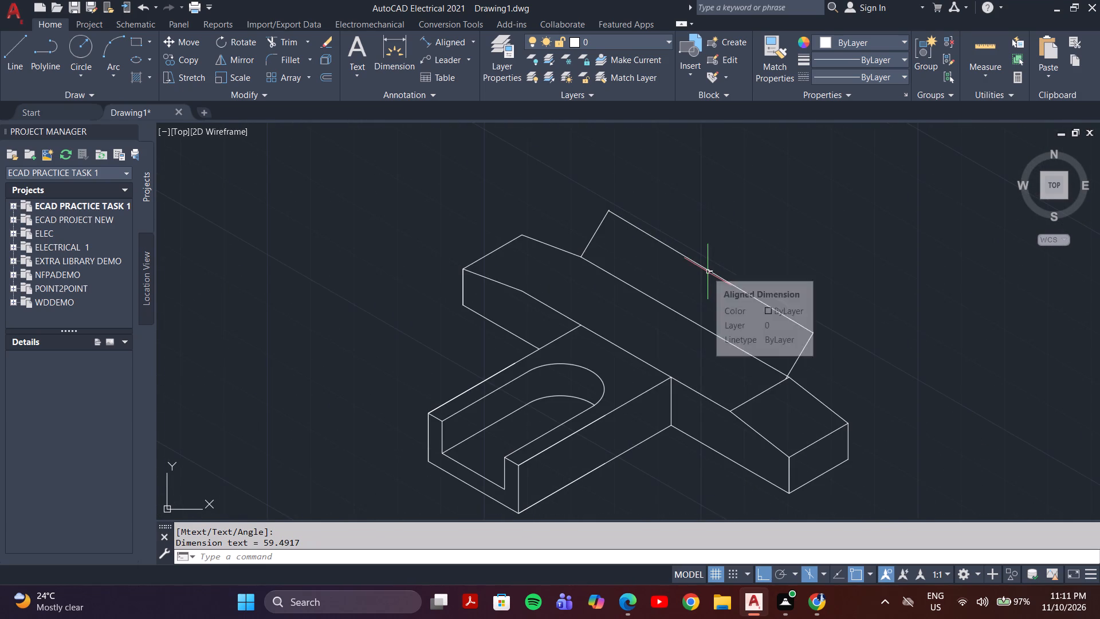
{"action": "left_click", "coordinate": [738, 255]}
{"action": "double_click", "coordinate": [720, 276]}
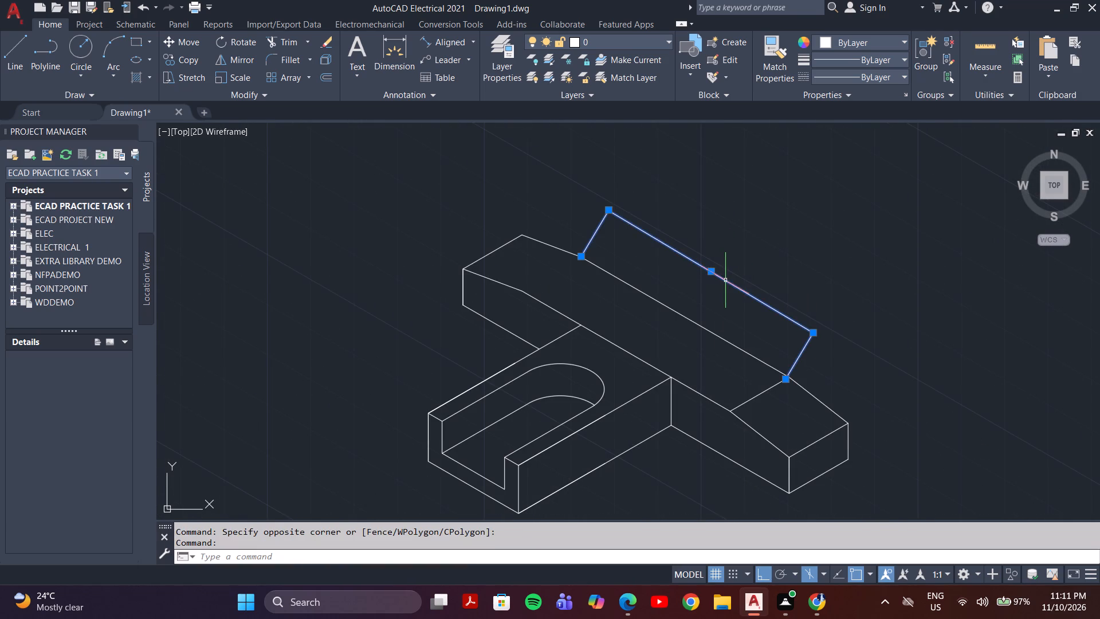
{"action": "key", "text": "Delete"}
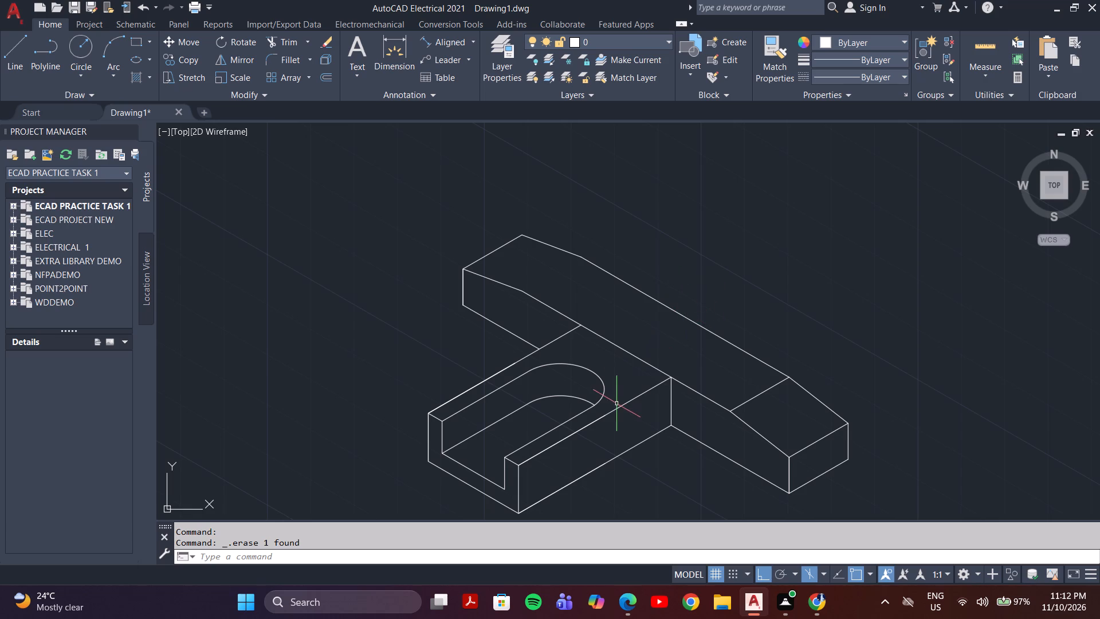
{"action": "key", "text": "Escape"}
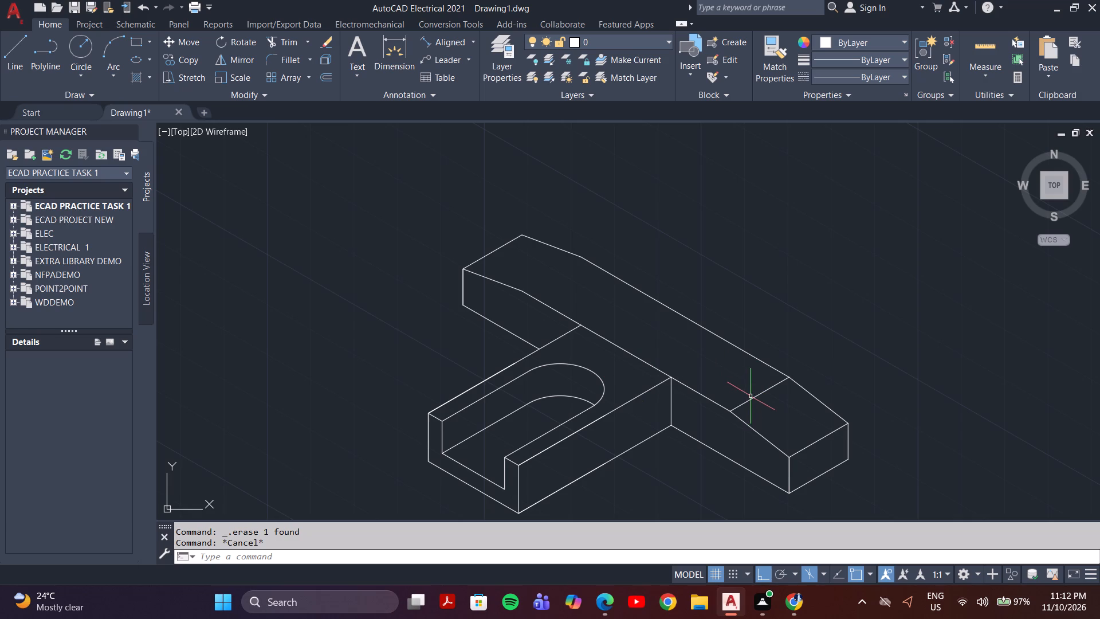
Delete the cross line on the top face where the right extension's slope begins.
{"action": "left_click", "coordinate": [751, 396]}
{"action": "double_click", "coordinate": [753, 398]}
{"action": "left_click", "coordinate": [748, 395]}
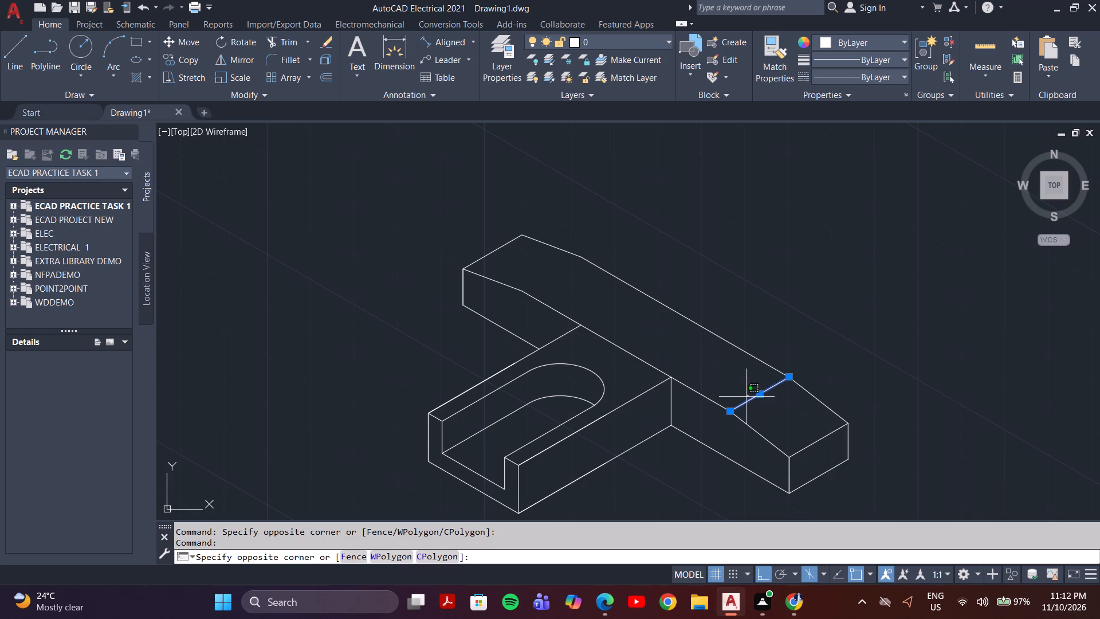
{"action": "key", "text": "Delete"}
Draw a line from the midpoint of the block's top junction edge to just past its right corner, continuing 9 units vertically upward.
{"action": "key", "text": "l"}
{"action": "key", "text": "Return"}
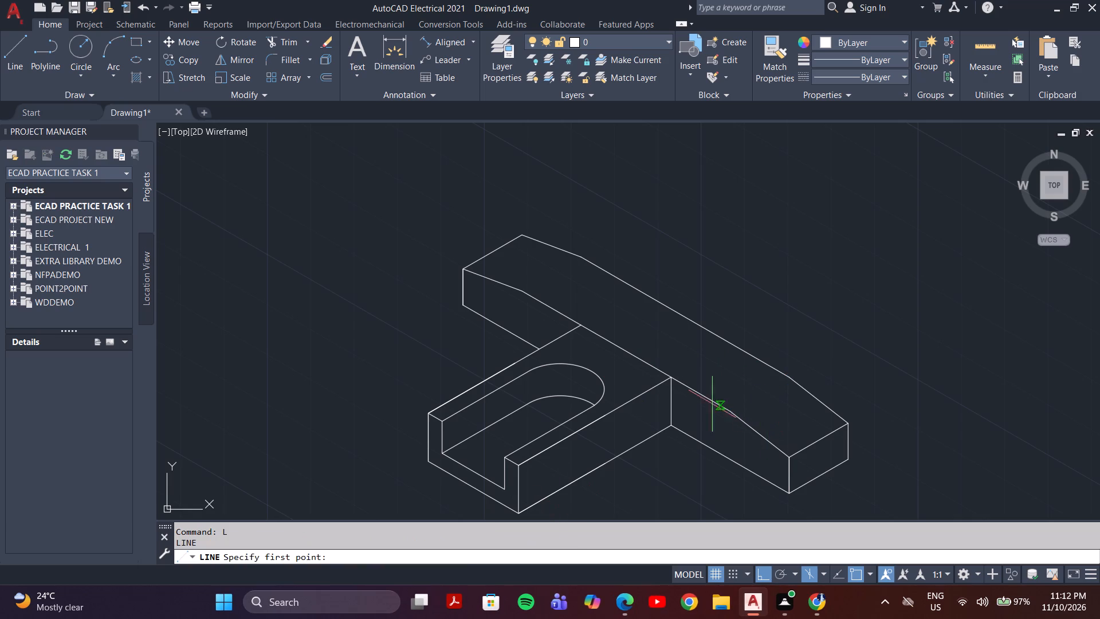
{"action": "left_click", "coordinate": [624, 352]}
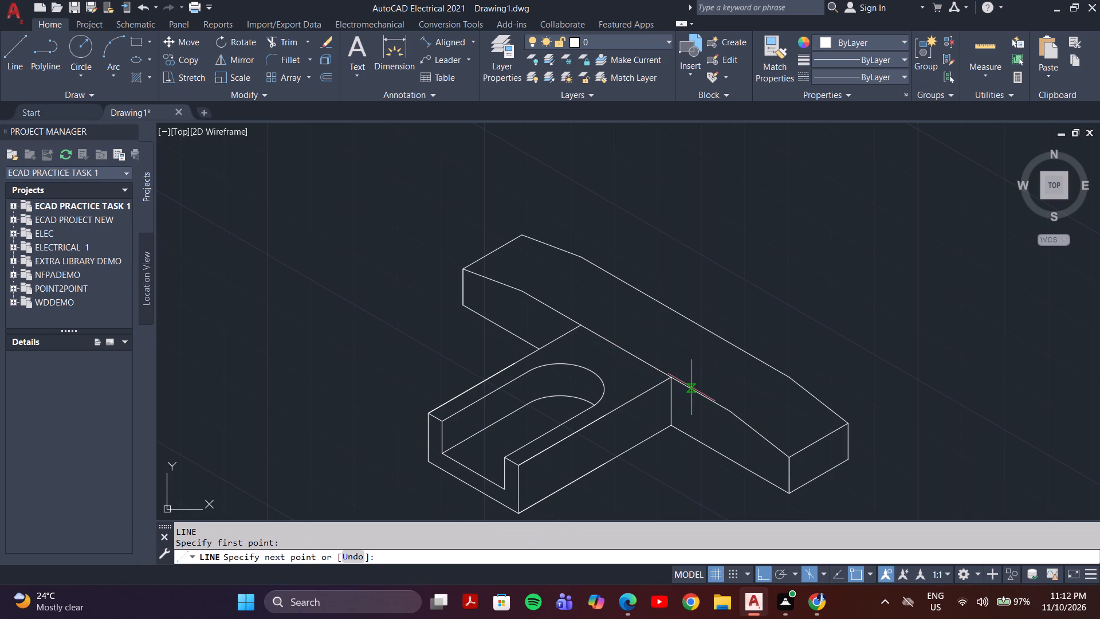
{"action": "left_click", "coordinate": [683, 384]}
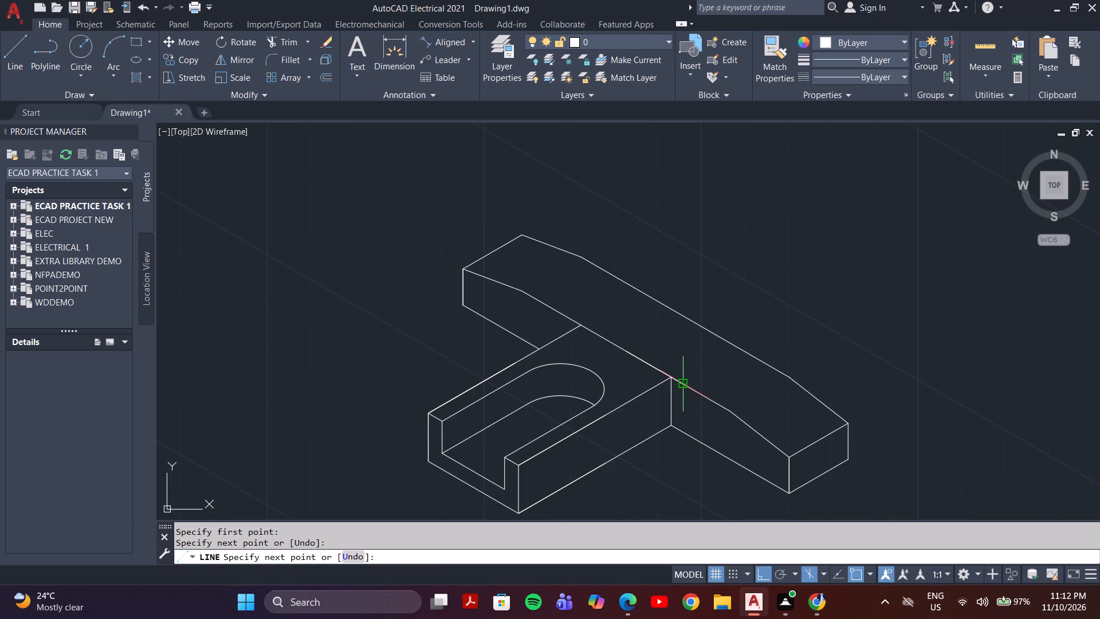
{"action": "key", "text": "F5"}
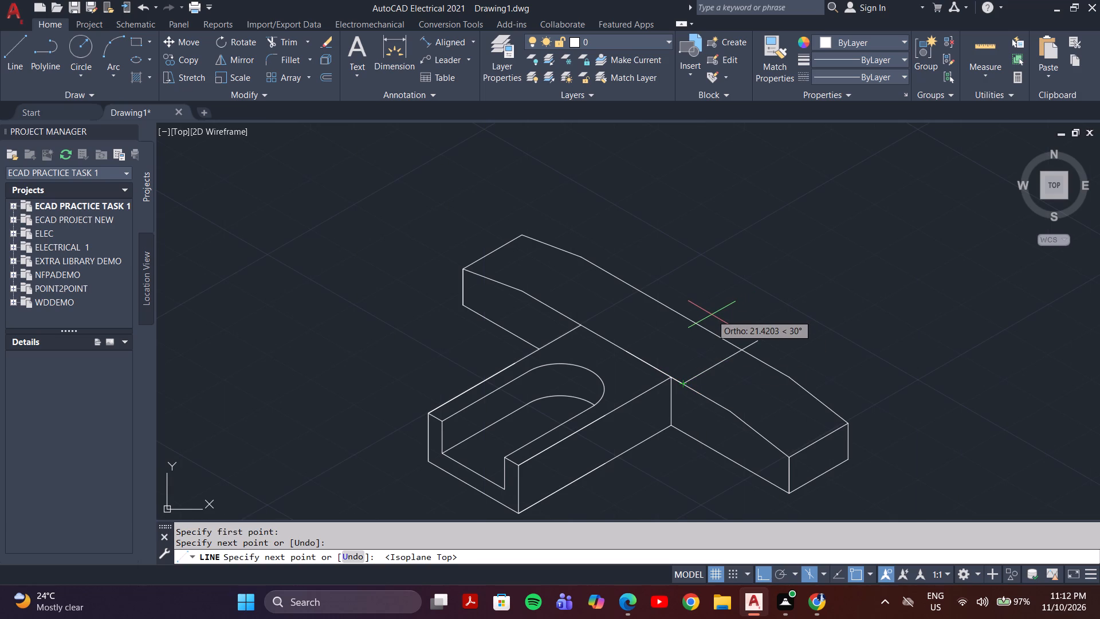
{"action": "key", "text": "F5"}
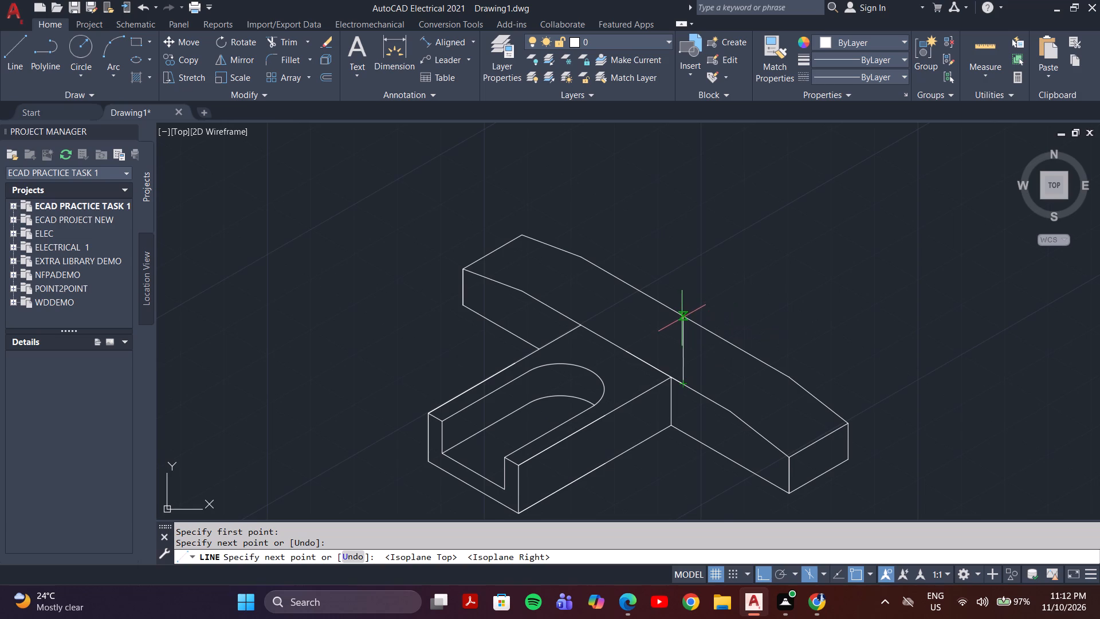
{"action": "key", "text": "9"}
{"action": "key", "text": "Return"}
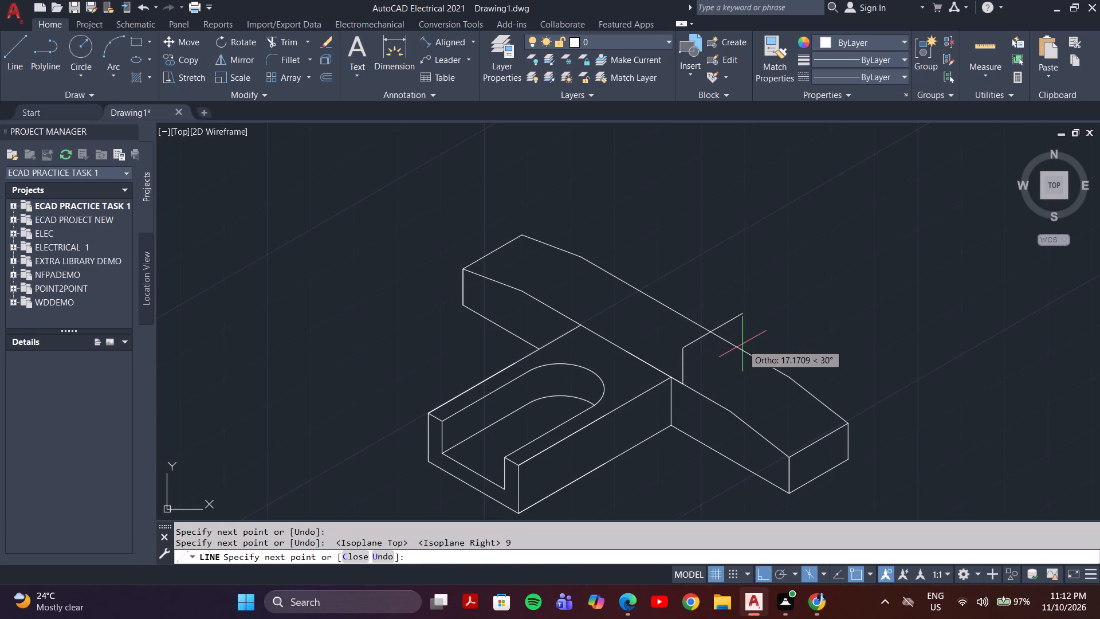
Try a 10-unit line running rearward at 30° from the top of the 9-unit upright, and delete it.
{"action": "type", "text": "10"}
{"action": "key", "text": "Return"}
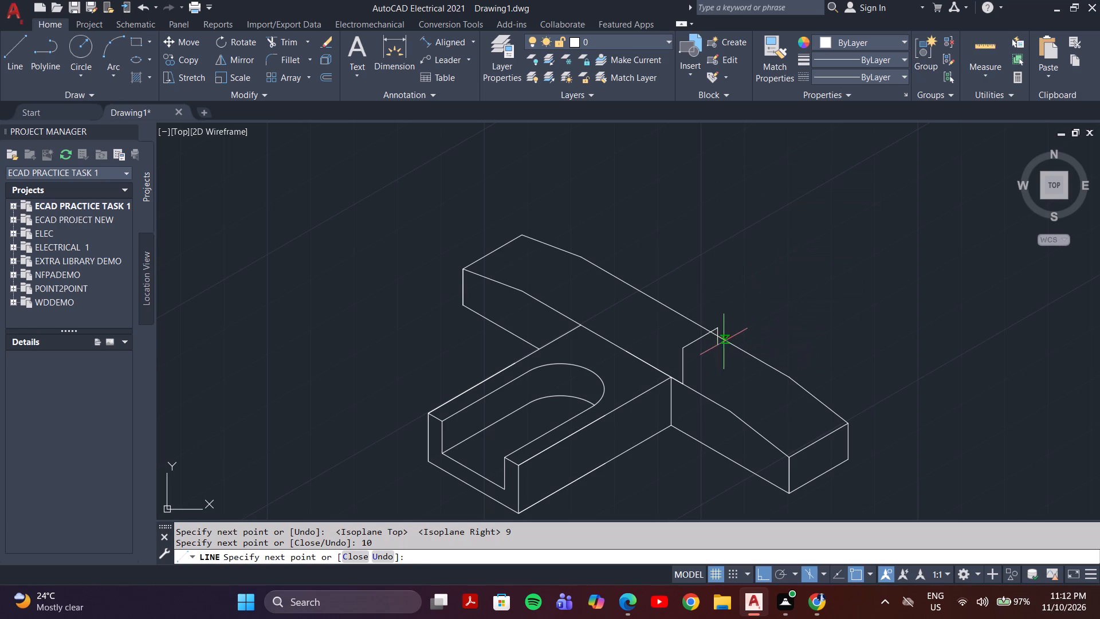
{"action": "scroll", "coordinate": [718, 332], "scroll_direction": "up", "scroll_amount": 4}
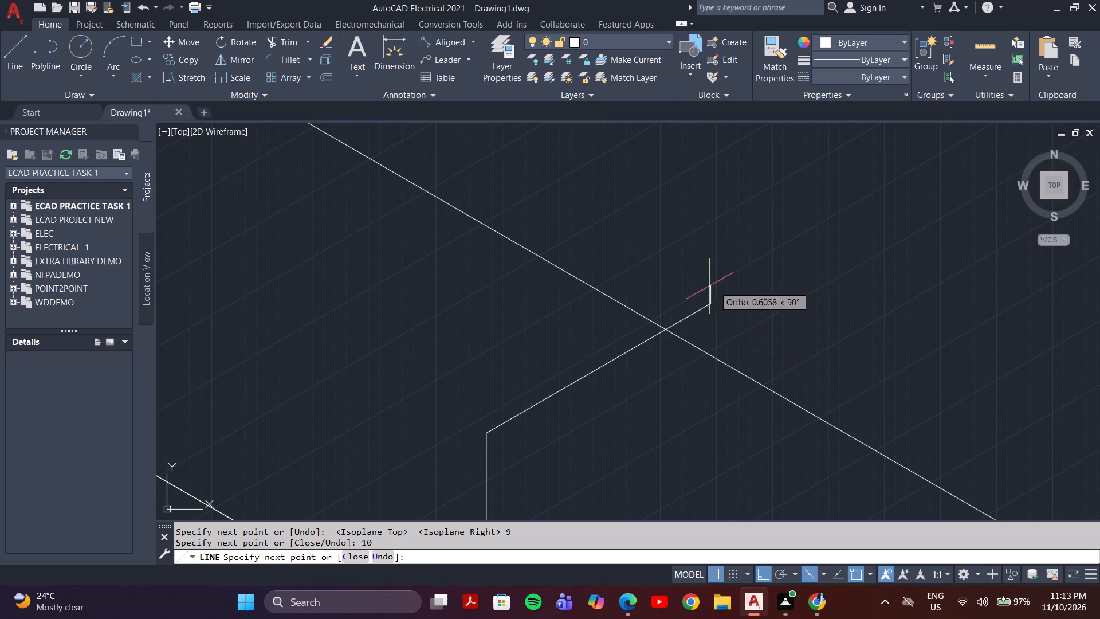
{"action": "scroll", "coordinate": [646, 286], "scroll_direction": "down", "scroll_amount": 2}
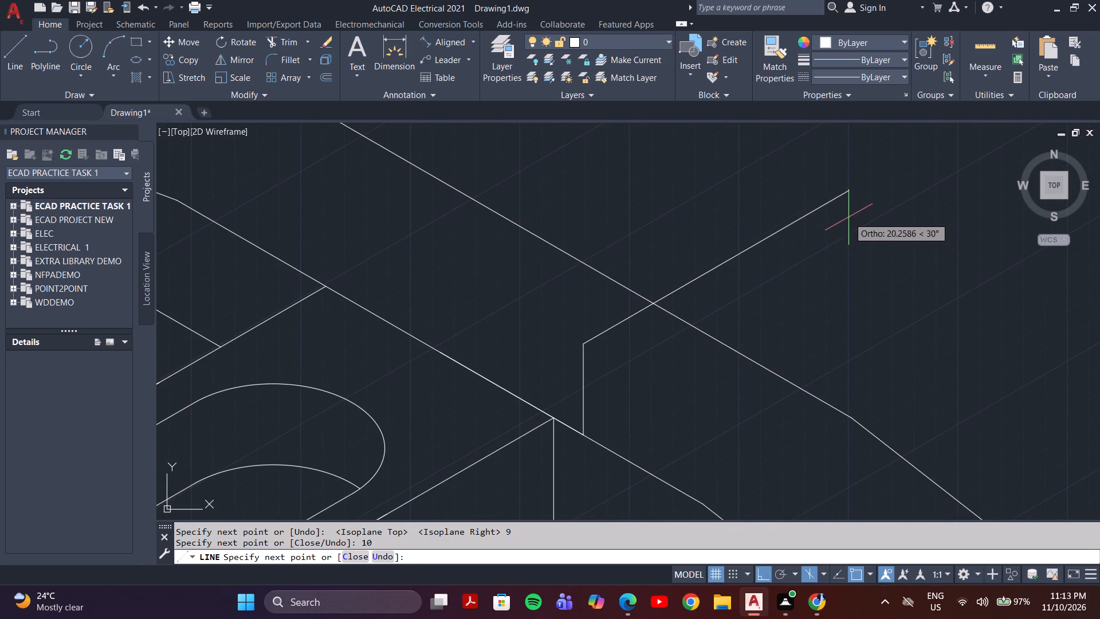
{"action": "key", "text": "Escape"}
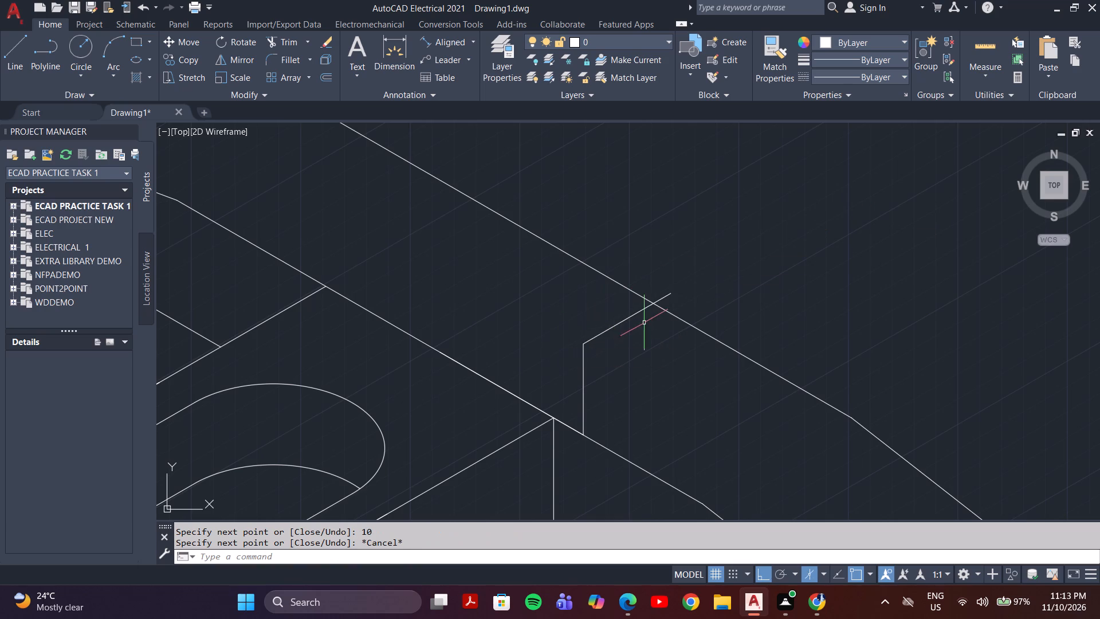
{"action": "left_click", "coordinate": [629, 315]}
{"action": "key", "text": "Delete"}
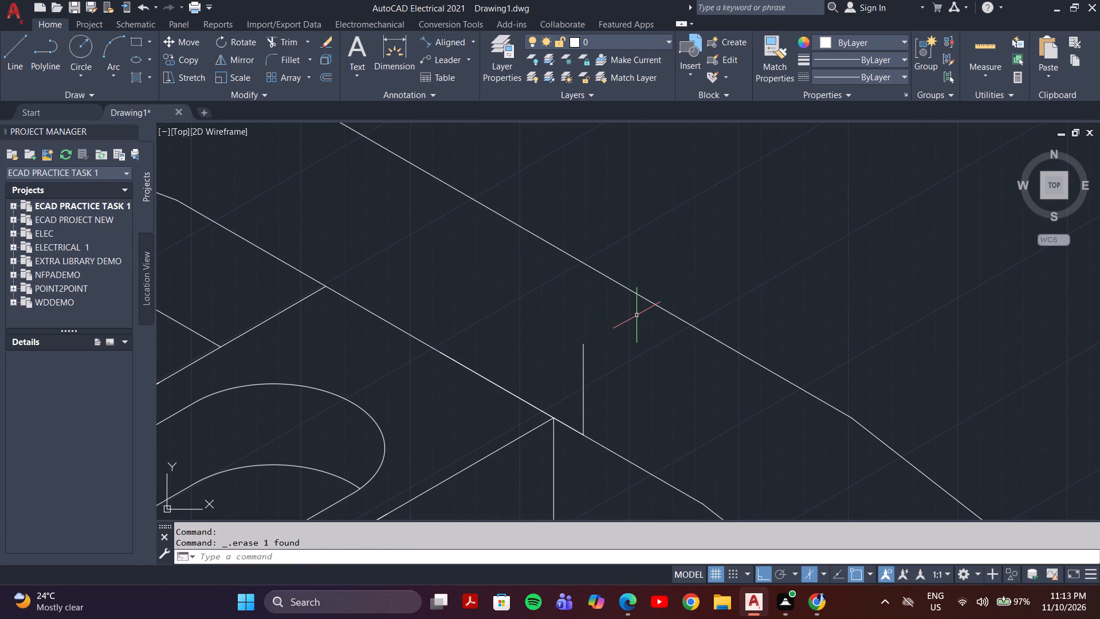
Draw a line from the upright's base across the top face to the rear top edge, continuing 9 units vertically upward.
{"action": "key", "text": "l"}
{"action": "key", "text": "Return"}
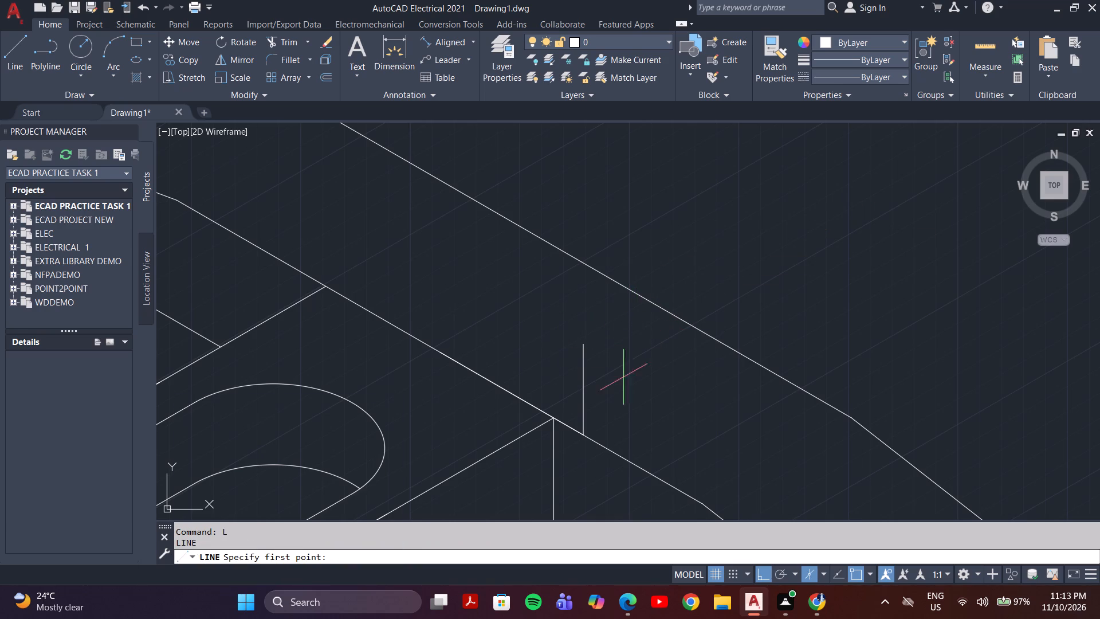
{"action": "left_click", "coordinate": [583, 435]}
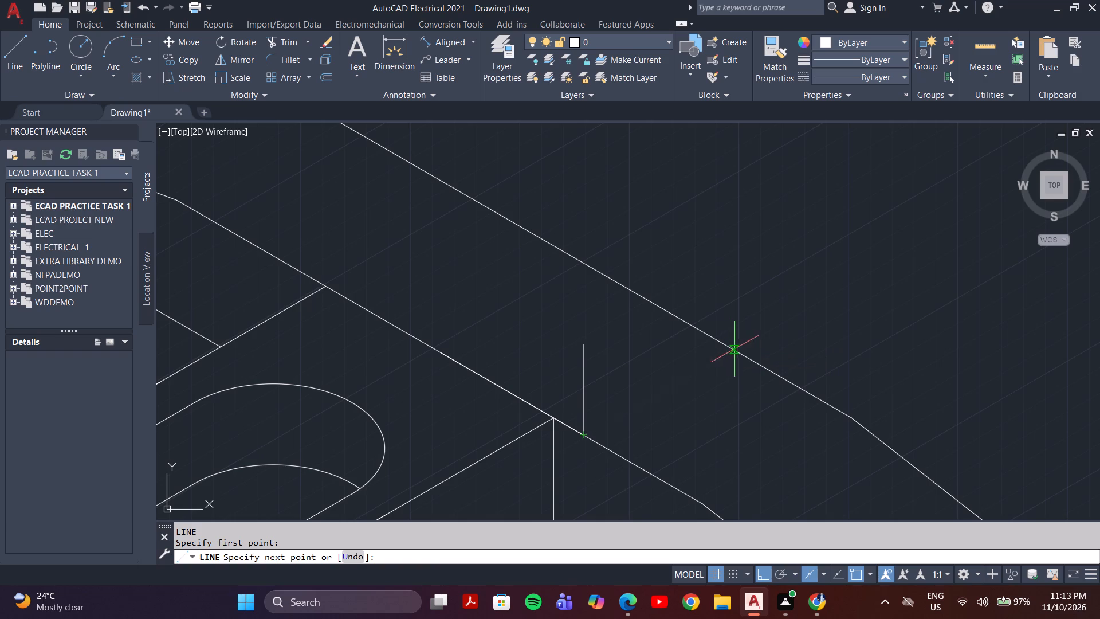
{"action": "scroll", "coordinate": [733, 348], "scroll_direction": "up", "scroll_amount": 5}
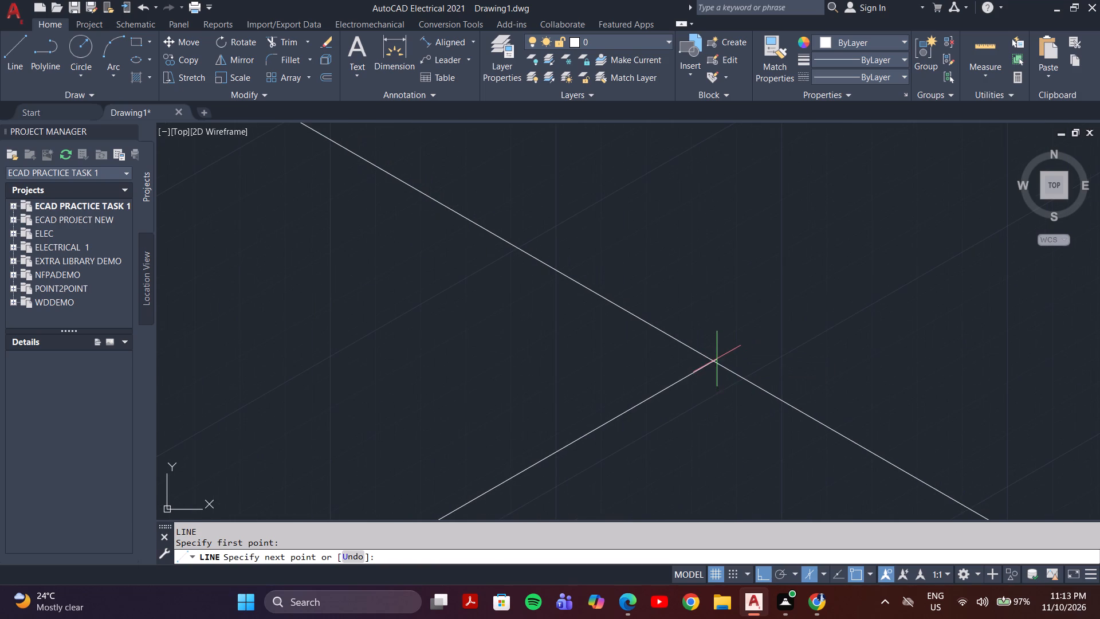
{"action": "left_click", "coordinate": [713, 362]}
{"action": "middle_click_drag", "start_coordinate": [694, 218], "coordinate": [695, 237]}
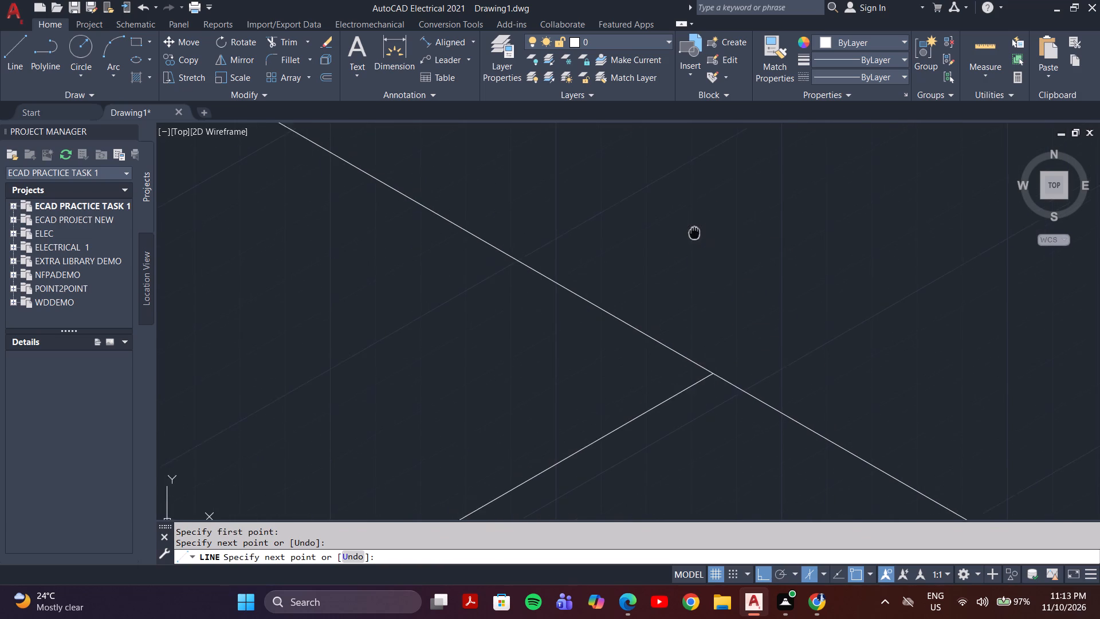
{"action": "middle_click_drag", "start_coordinate": [695, 237], "coordinate": [696, 240]}
{"action": "scroll", "coordinate": [696, 240], "scroll_direction": "down", "scroll_amount": 2}
{"action": "key", "text": "9"}
{"action": "key", "text": "Return"}
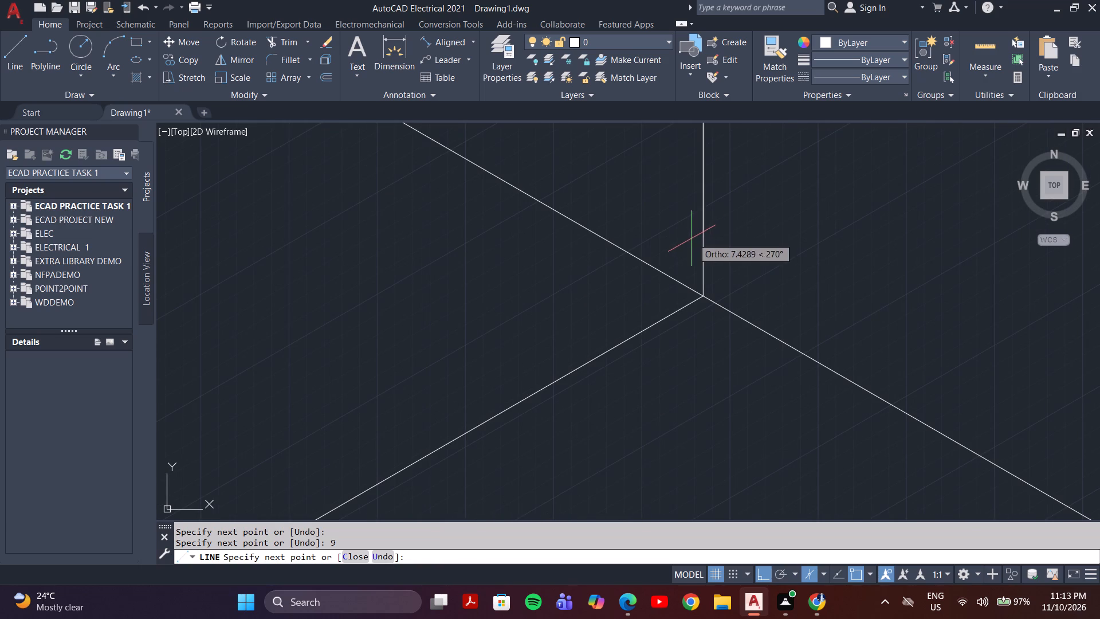
Continue the line 42 units rearward at 30° from the top of the rear upright.
{"action": "scroll", "coordinate": [701, 201], "scroll_direction": "down", "scroll_amount": 3}
{"action": "middle_click_drag", "start_coordinate": [701, 201], "coordinate": [658, 334]}
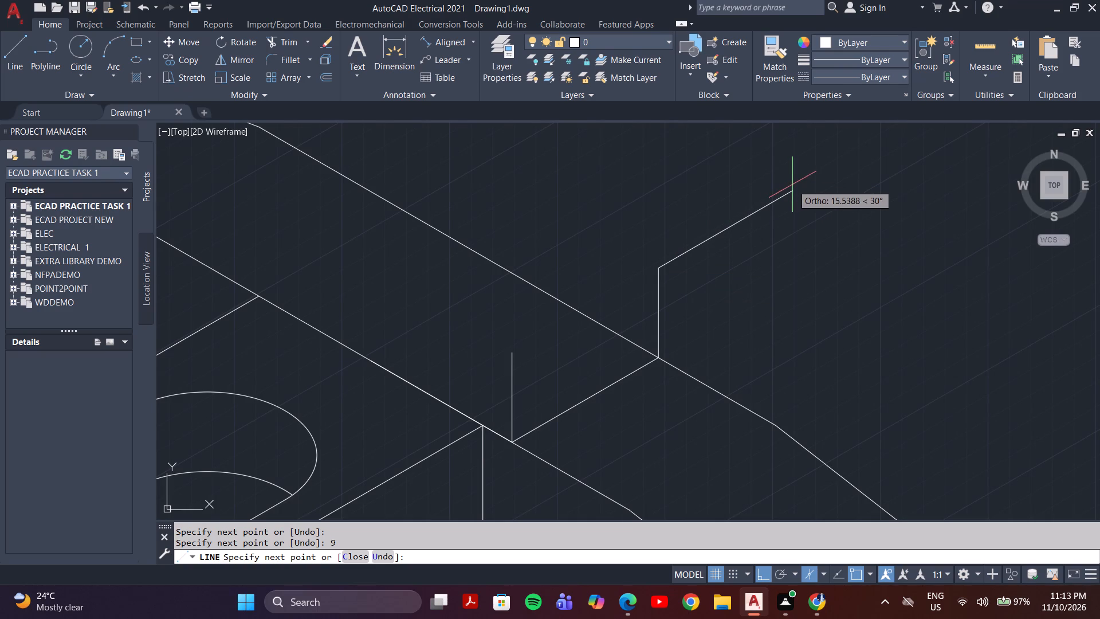
{"action": "type", "text": "42"}
{"action": "key", "text": "Return"}
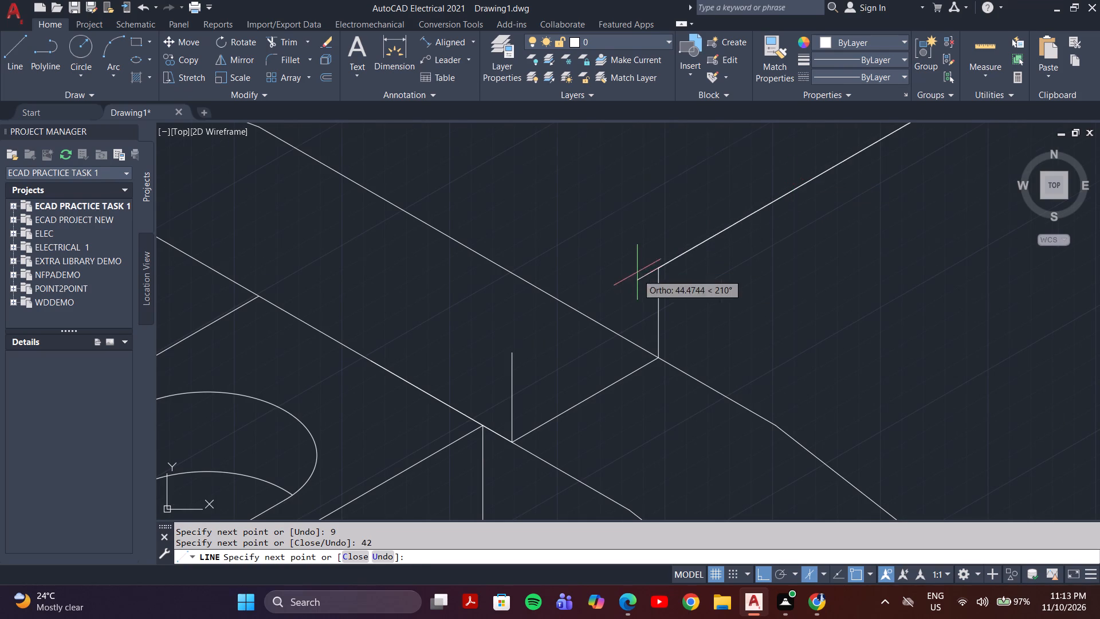
Continue the line 35 units at 150° from the far end of the 42-unit edge, using the top isoplane.
{"action": "scroll", "coordinate": [637, 271], "scroll_direction": "down", "scroll_amount": 4}
{"action": "middle_click_drag", "start_coordinate": [654, 252], "coordinate": [602, 374]}
{"action": "scroll", "coordinate": [602, 359], "scroll_direction": "up", "scroll_amount": 1}
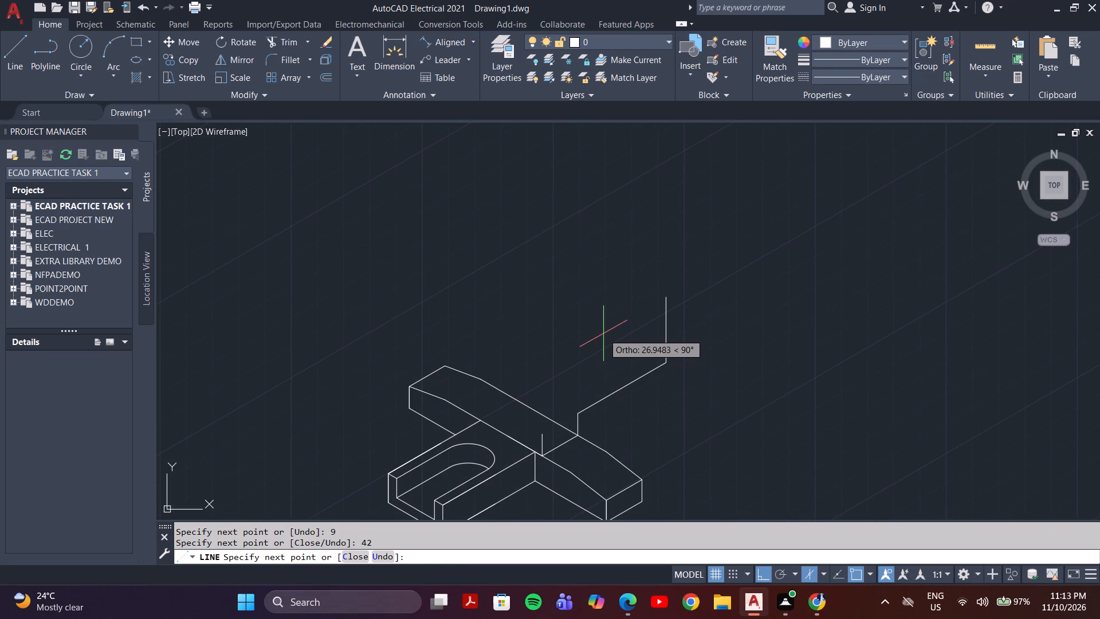
{"action": "key", "text": "F8"}
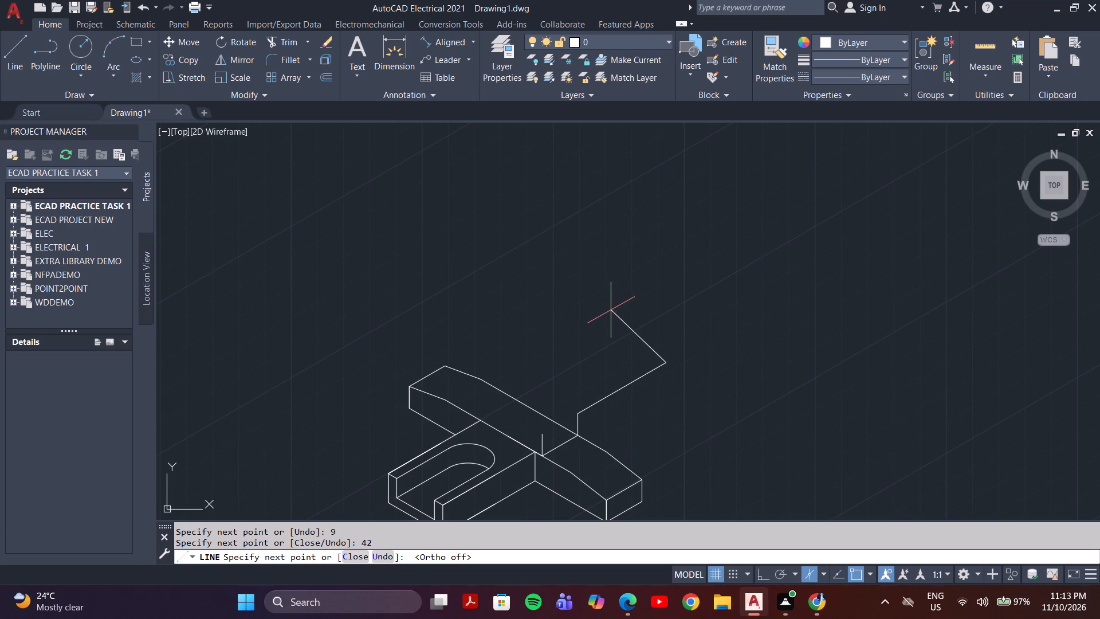
{"action": "key", "text": "F5"}
{"action": "key", "text": "F5"}
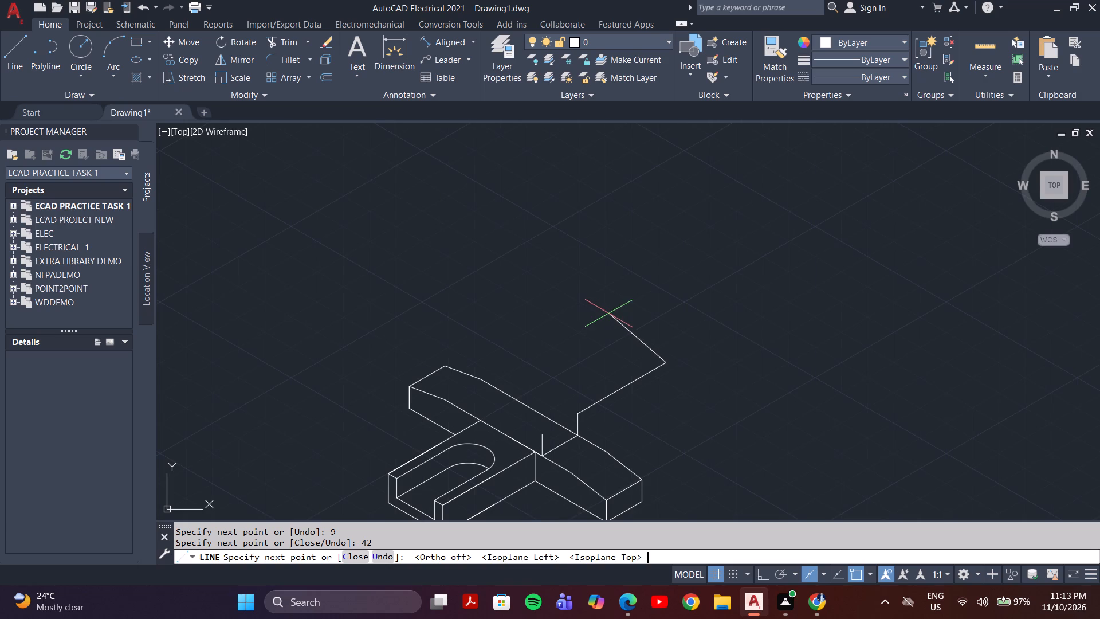
{"action": "key", "text": "F8"}
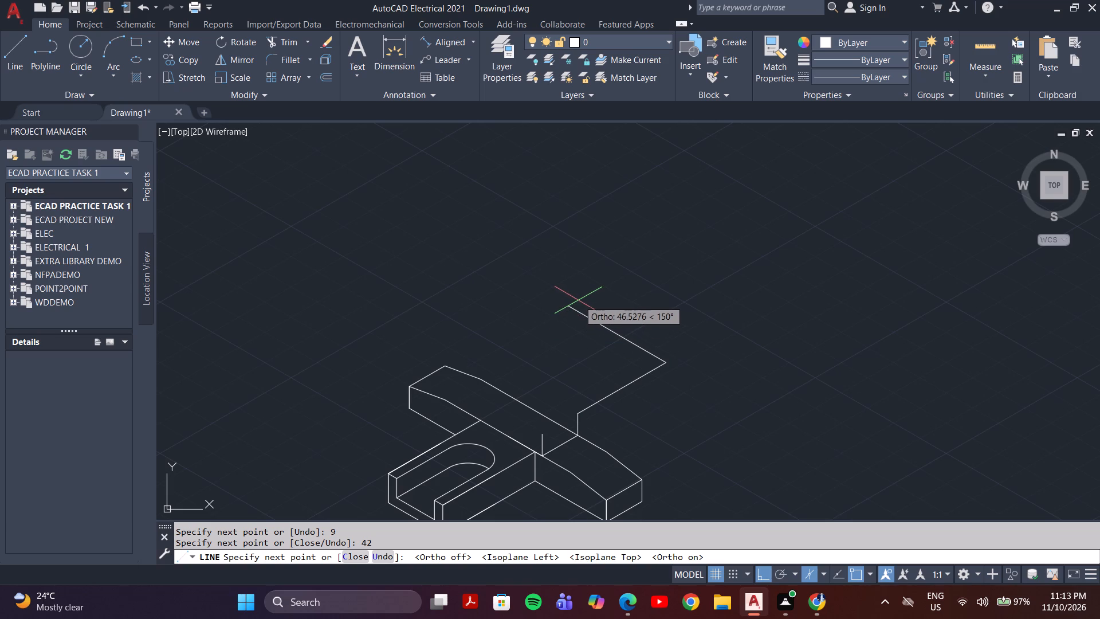
{"action": "type", "text": "35"}
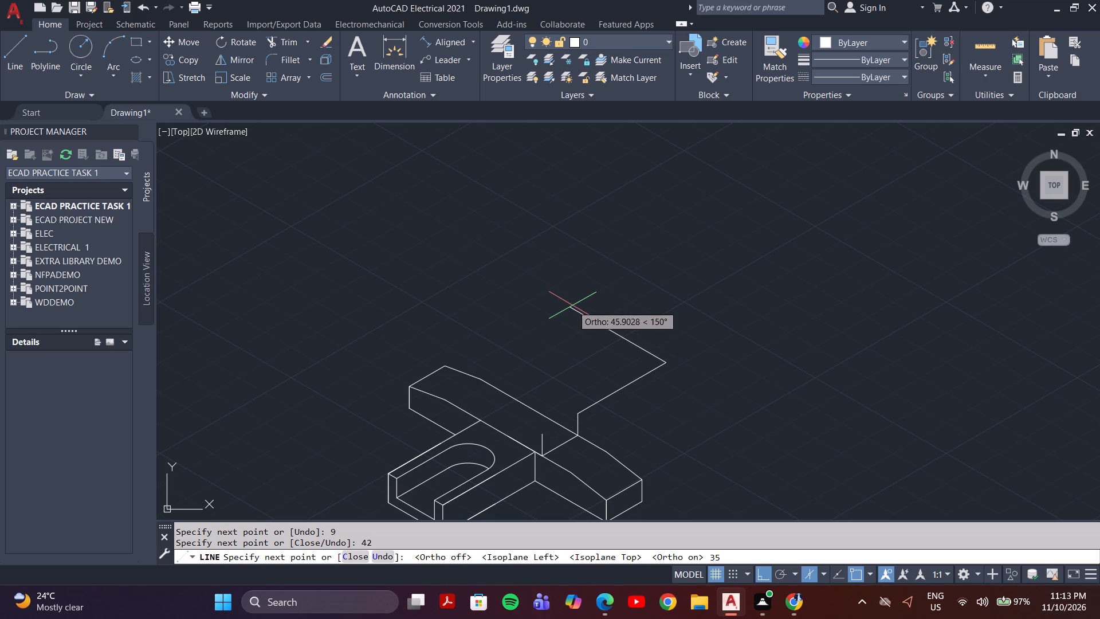
{"action": "key", "text": "Return"}
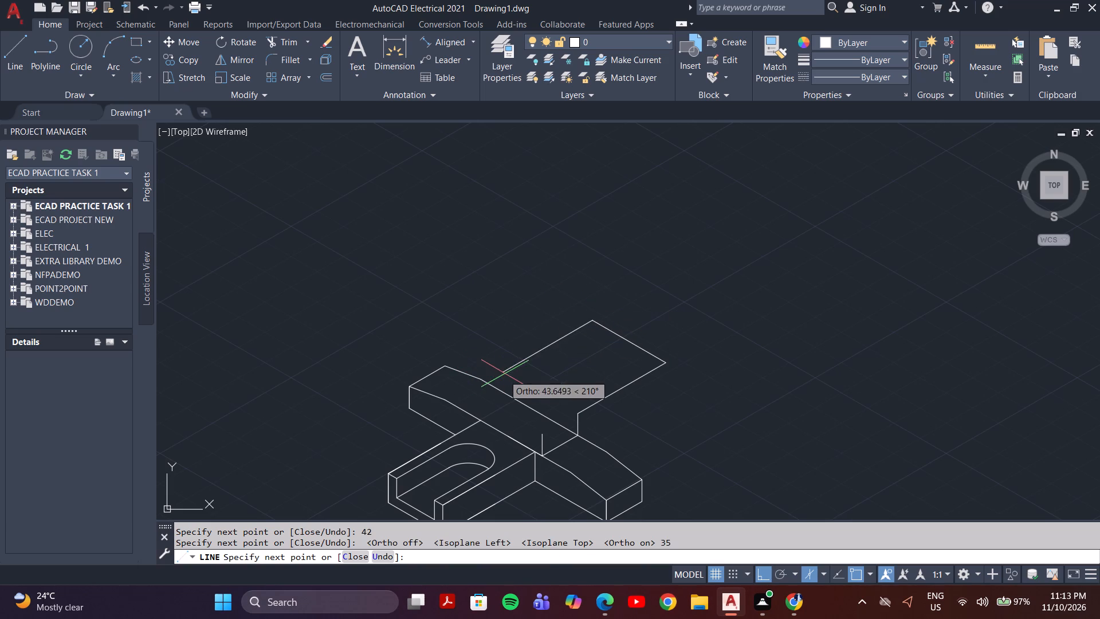
Continue the outline forward at 210° to just past the block's rear top edge and end the line.
{"action": "scroll", "coordinate": [502, 370], "scroll_direction": "up", "scroll_amount": 2}
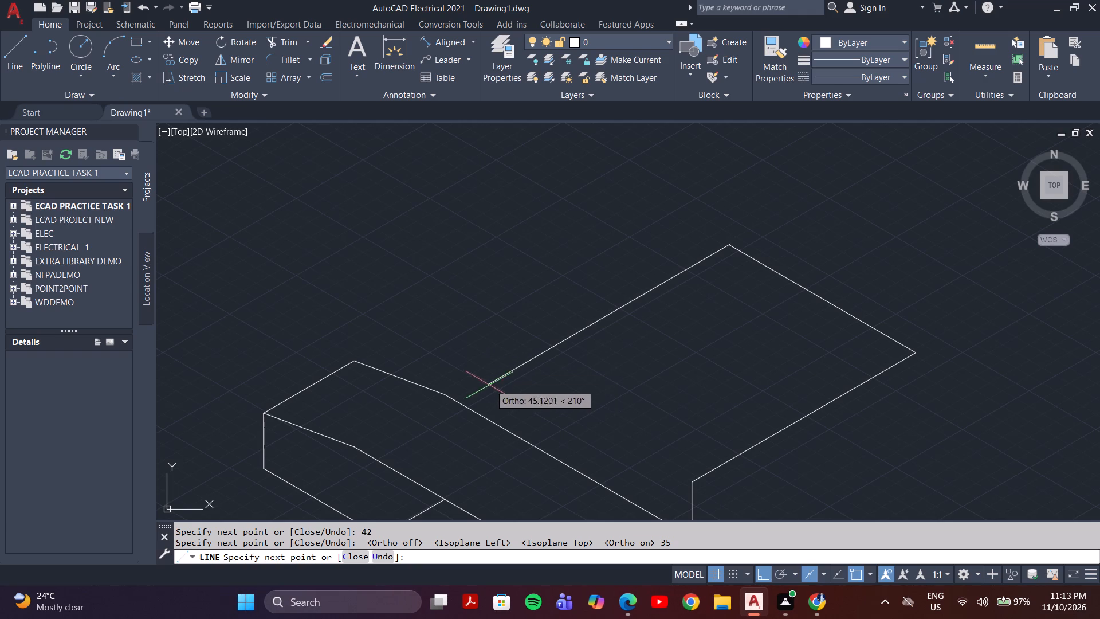
{"action": "left_click", "coordinate": [437, 416]}
{"action": "key", "text": "Escape"}
Measure the distance from the block's right top junction corner to the front upright's base with an aligned dimension, without placing it.
{"action": "middle_click_drag", "start_coordinate": [524, 370], "coordinate": [530, 324]}
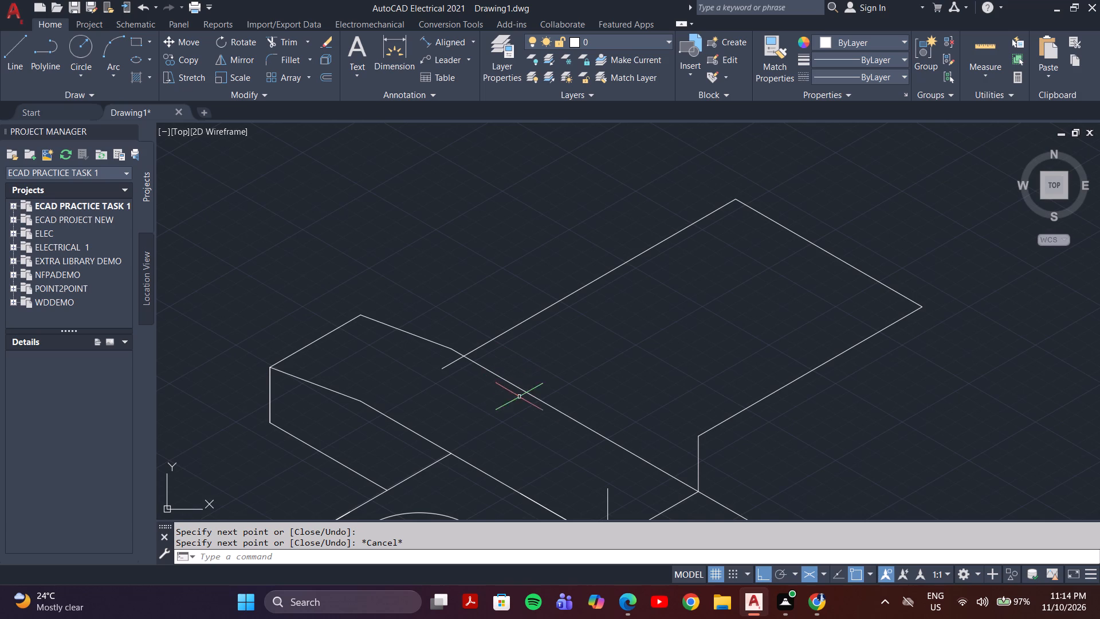
{"action": "middle_click_drag", "start_coordinate": [619, 470], "coordinate": [623, 420]}
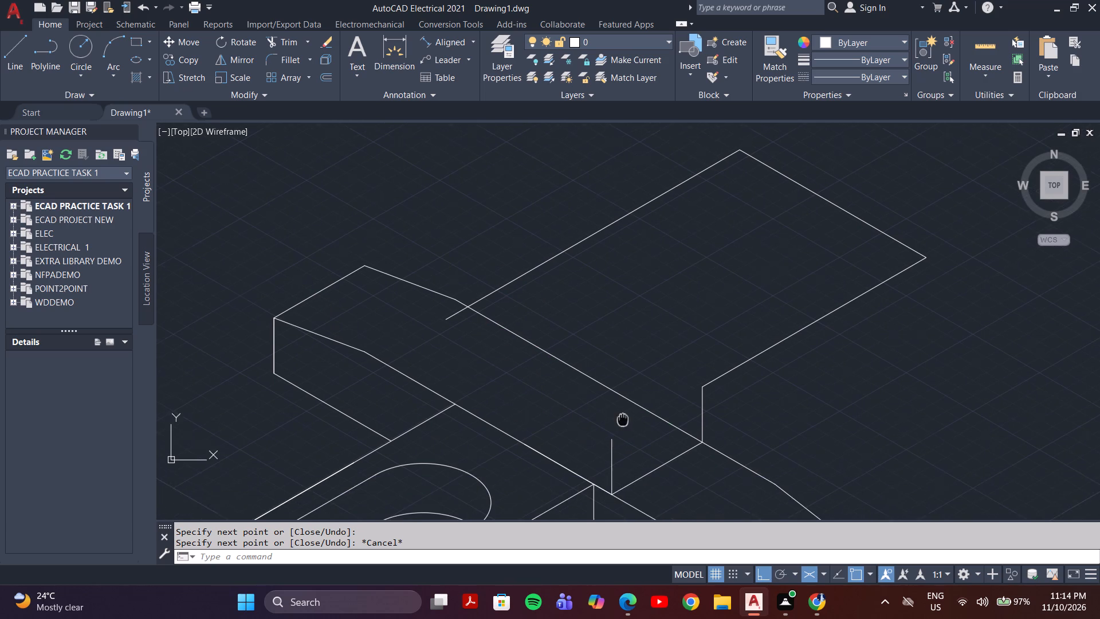
{"action": "middle_click_drag", "start_coordinate": [623, 420], "coordinate": [623, 418]}
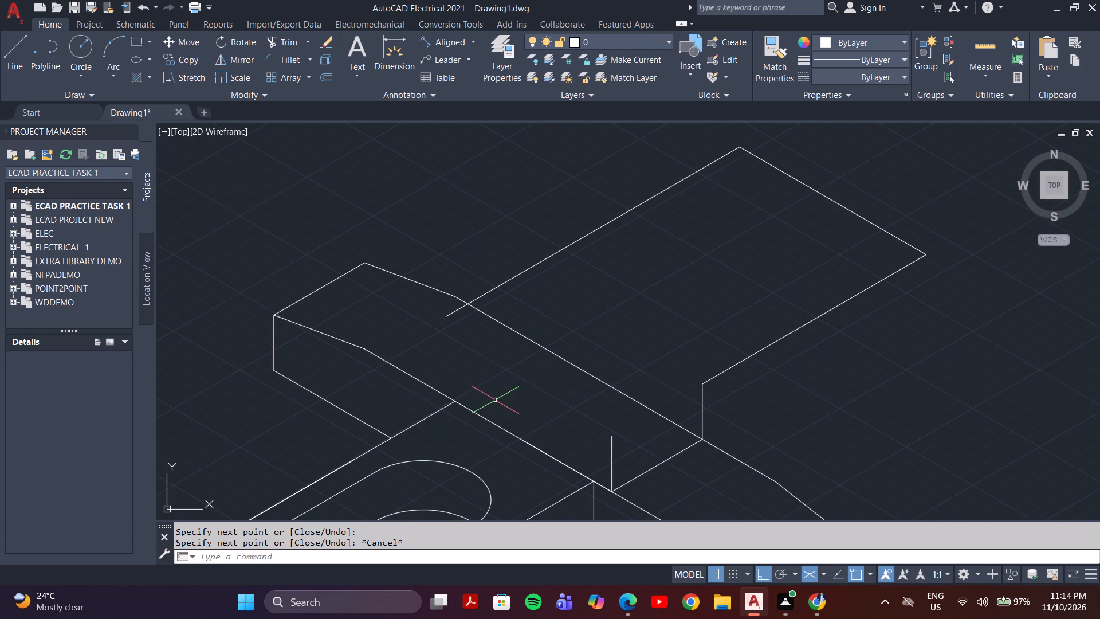
{"action": "middle_click_drag", "start_coordinate": [519, 387], "coordinate": [529, 355]}
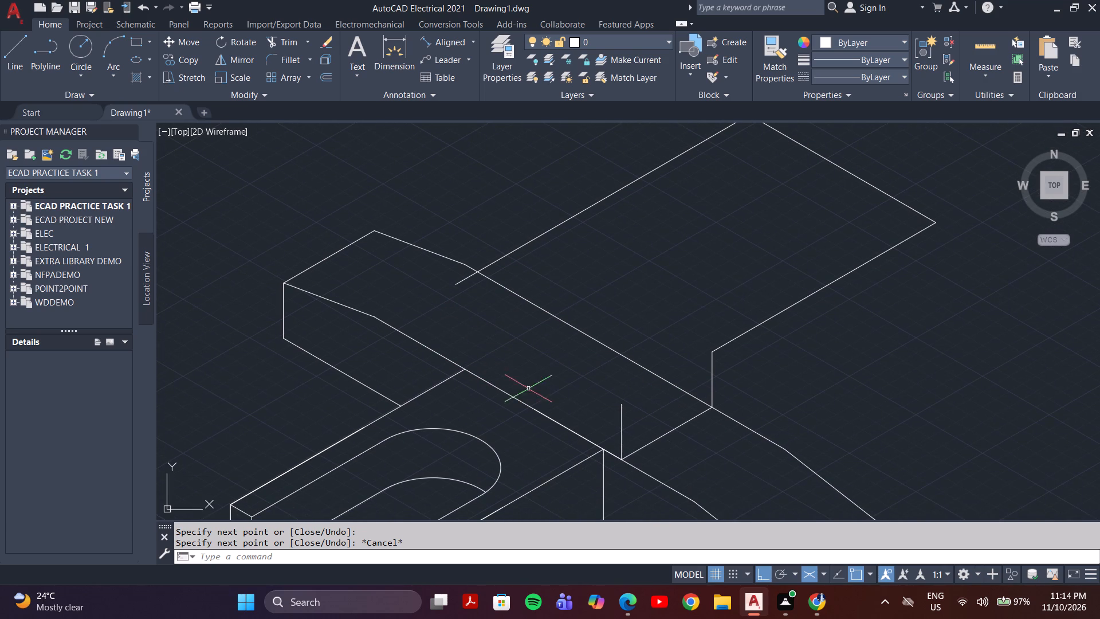
{"action": "left_click", "coordinate": [455, 40]}
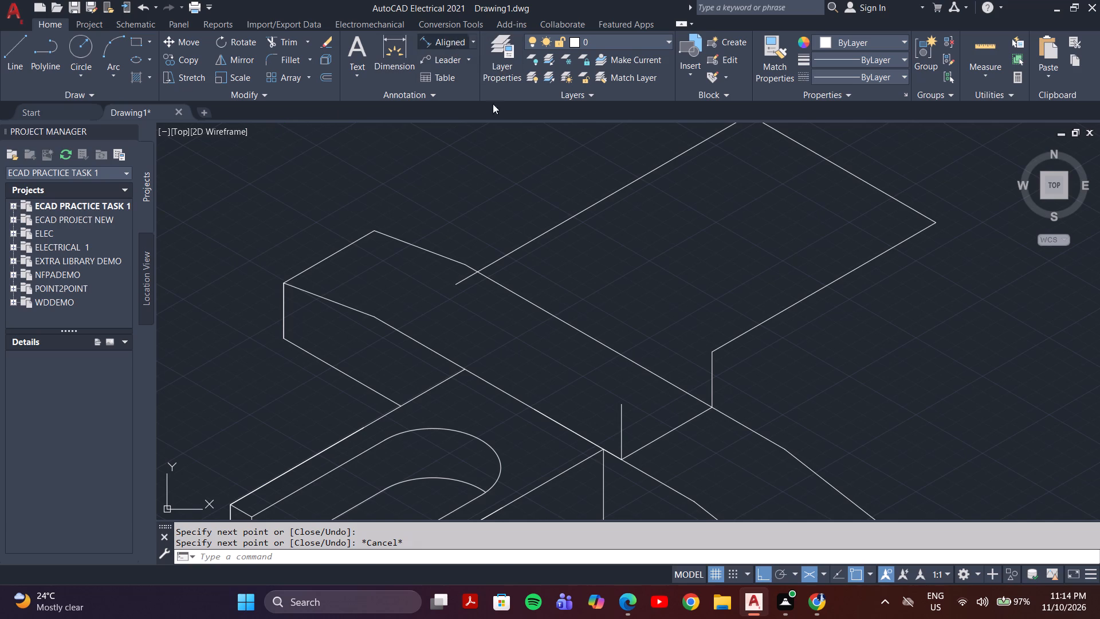
{"action": "scroll", "coordinate": [627, 432], "scroll_direction": "up", "scroll_amount": 3}
{"action": "middle_click_drag", "start_coordinate": [625, 437], "coordinate": [693, 279]}
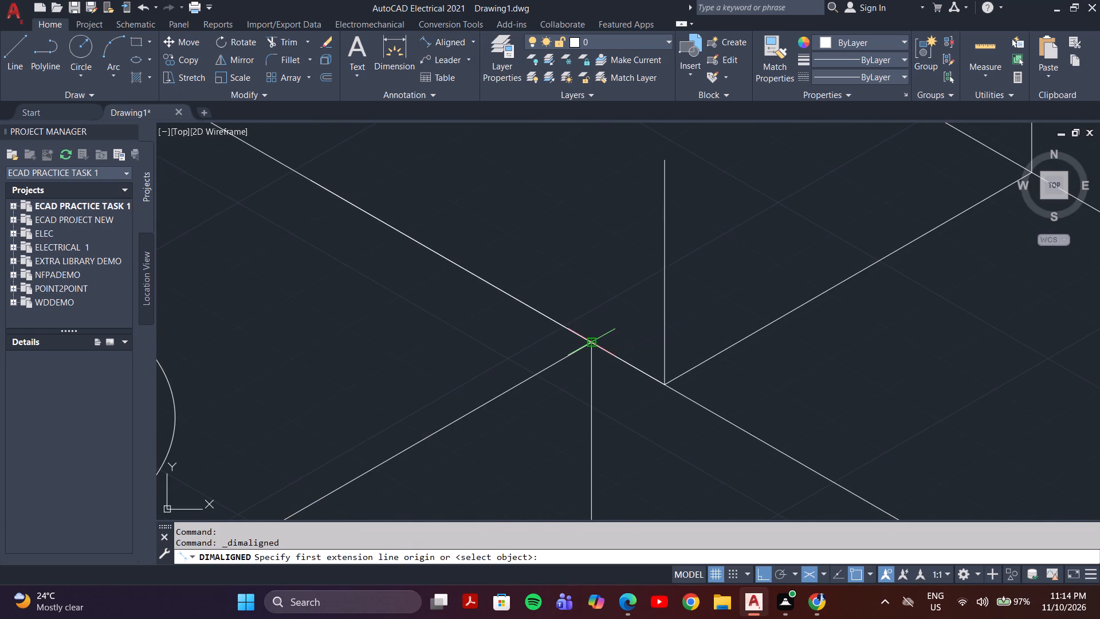
{"action": "left_click", "coordinate": [590, 343]}
{"action": "left_click", "coordinate": [662, 383]}
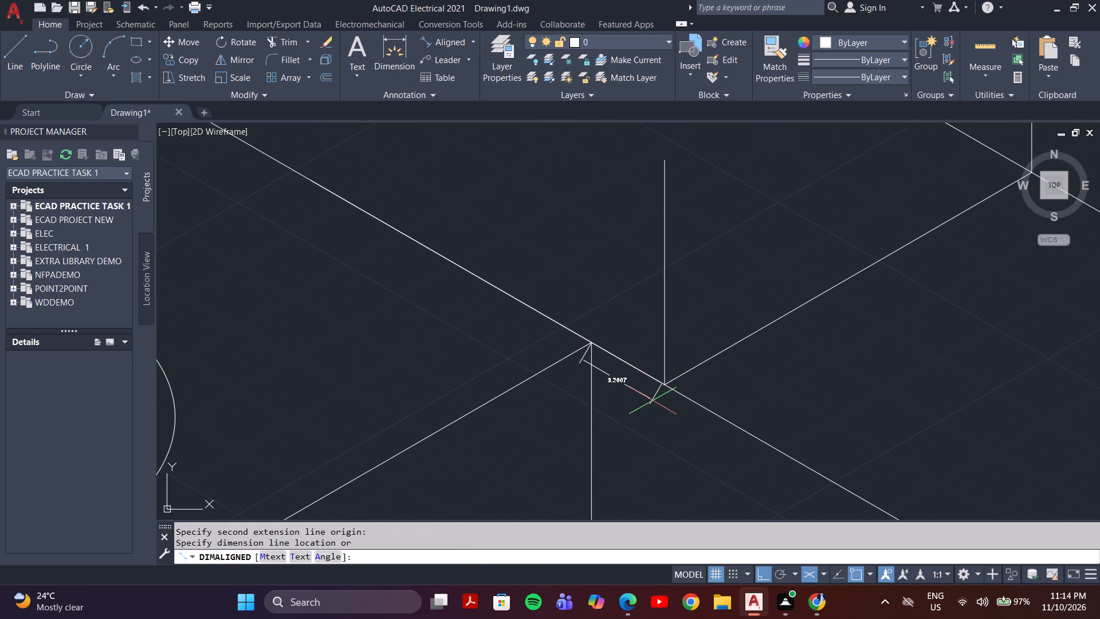
{"action": "scroll", "coordinate": [643, 402], "scroll_direction": "up", "scroll_amount": 4}
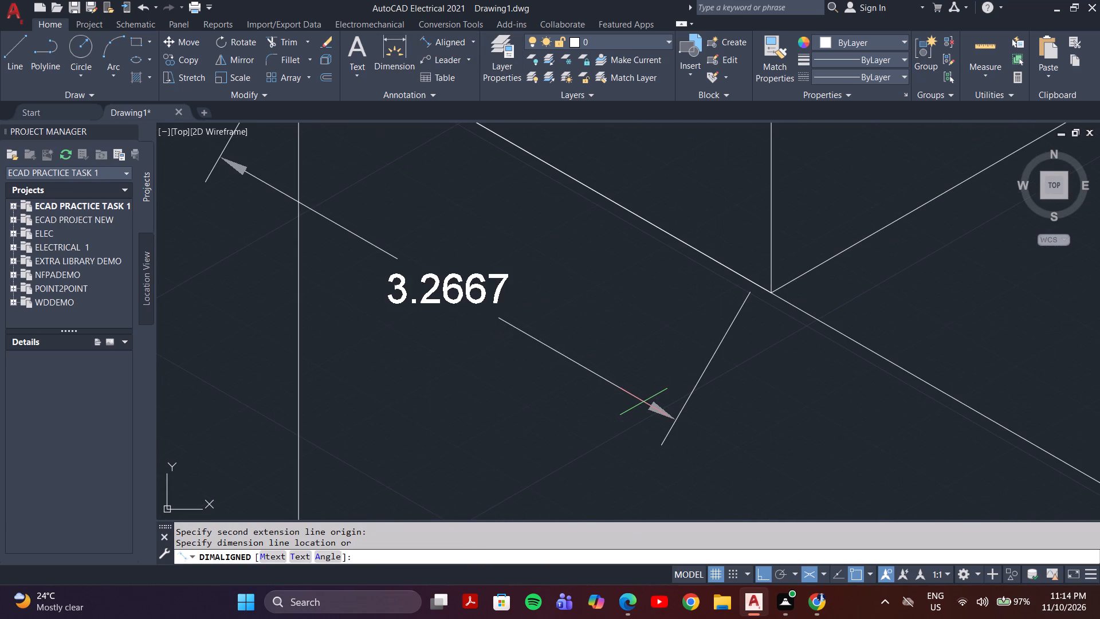
{"action": "scroll", "coordinate": [642, 402], "scroll_direction": "down", "scroll_amount": 4}
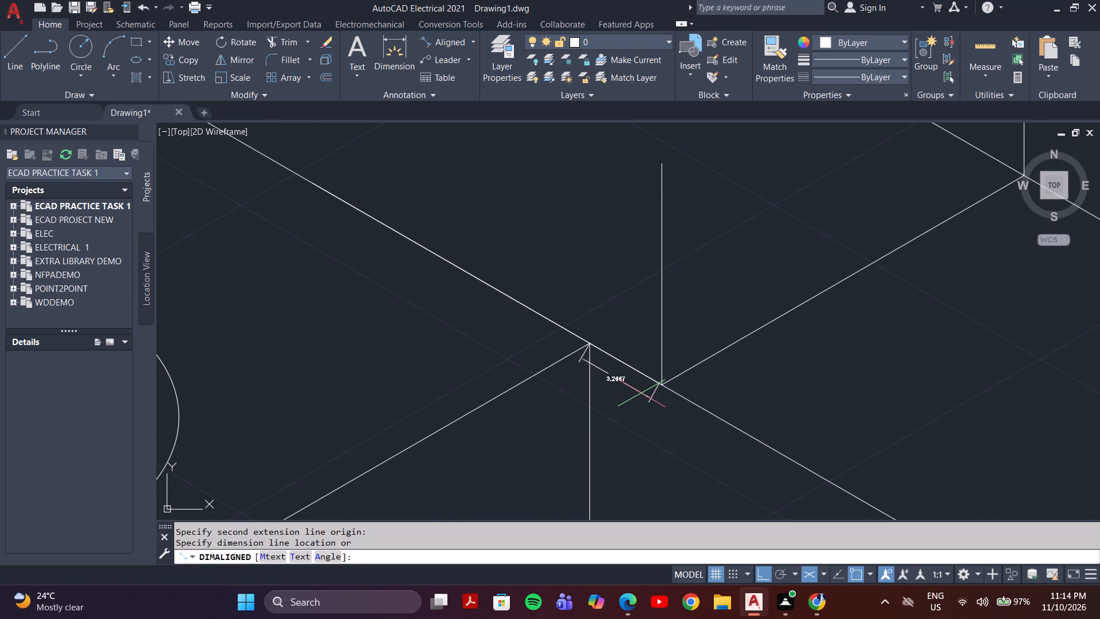
{"action": "key", "text": "Escape"}
Draw a 3.2667-unit line at 150° from the block's left top junction corner, continuing at 30° across the top face to the rear top edge.
{"action": "middle_click_drag", "start_coordinate": [510, 256], "coordinate": [621, 472]}
{"action": "middle_click_drag", "start_coordinate": [534, 347], "coordinate": [1011, 409]}
{"action": "middle_click_drag", "start_coordinate": [758, 347], "coordinate": [800, 446]}
{"action": "scroll", "coordinate": [751, 407], "scroll_direction": "down", "scroll_amount": 3}
{"action": "key", "text": "l"}
{"action": "key", "text": "Return"}
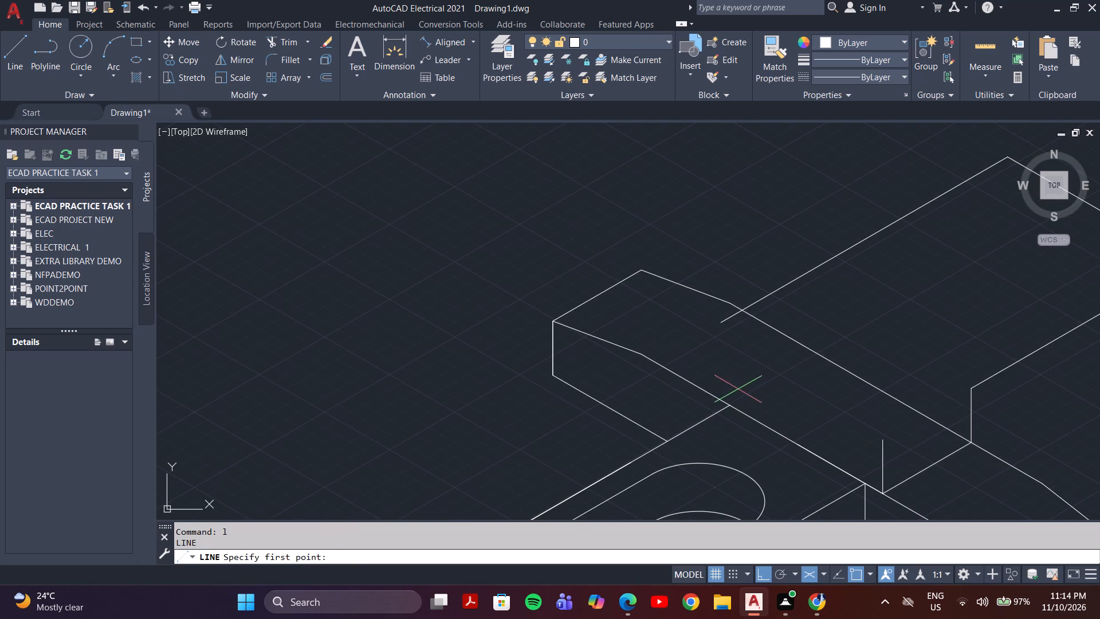
{"action": "scroll", "coordinate": [706, 385], "scroll_direction": "up", "scroll_amount": 2}
{"action": "left_click", "coordinate": [765, 436]}
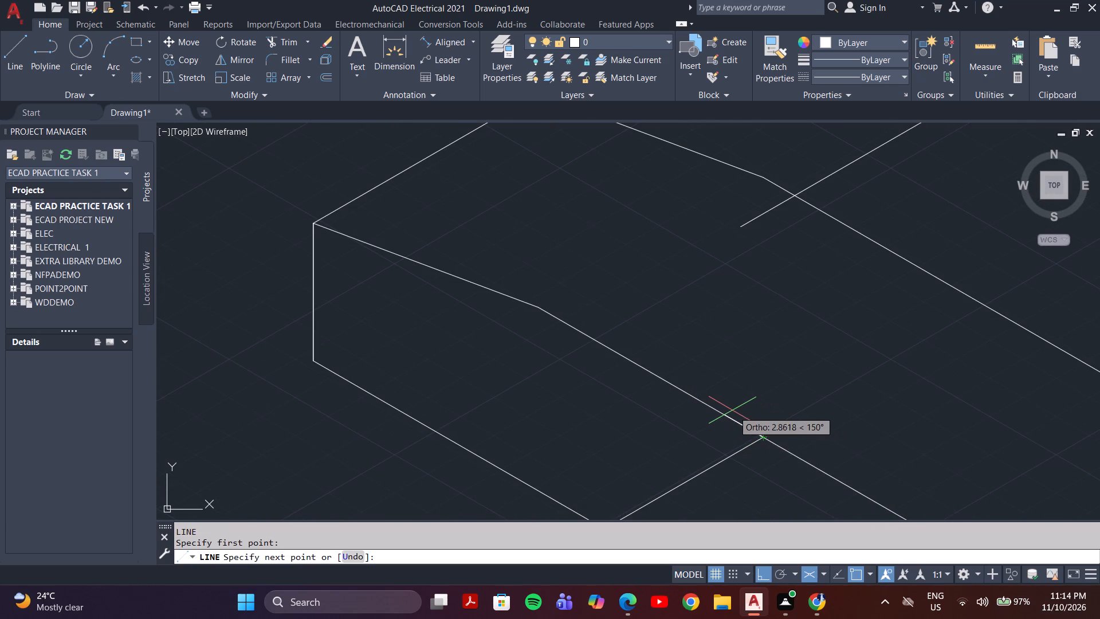
{"action": "key", "text": "3"}
{"action": "key", "text": "period"}
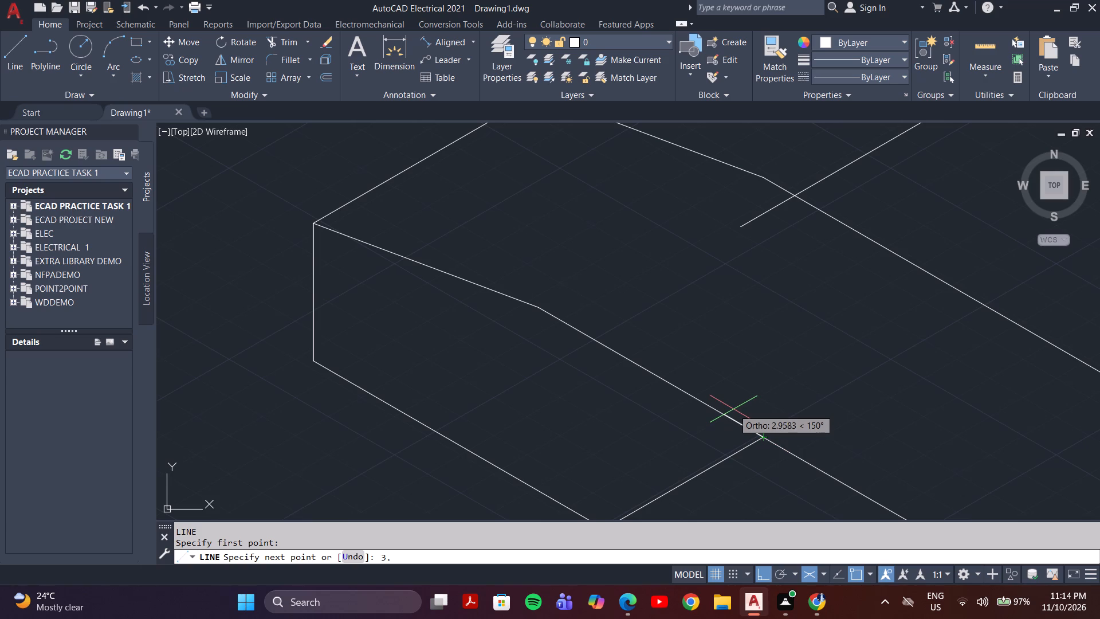
{"action": "type", "text": "2667"}
{"action": "key", "text": "Return"}
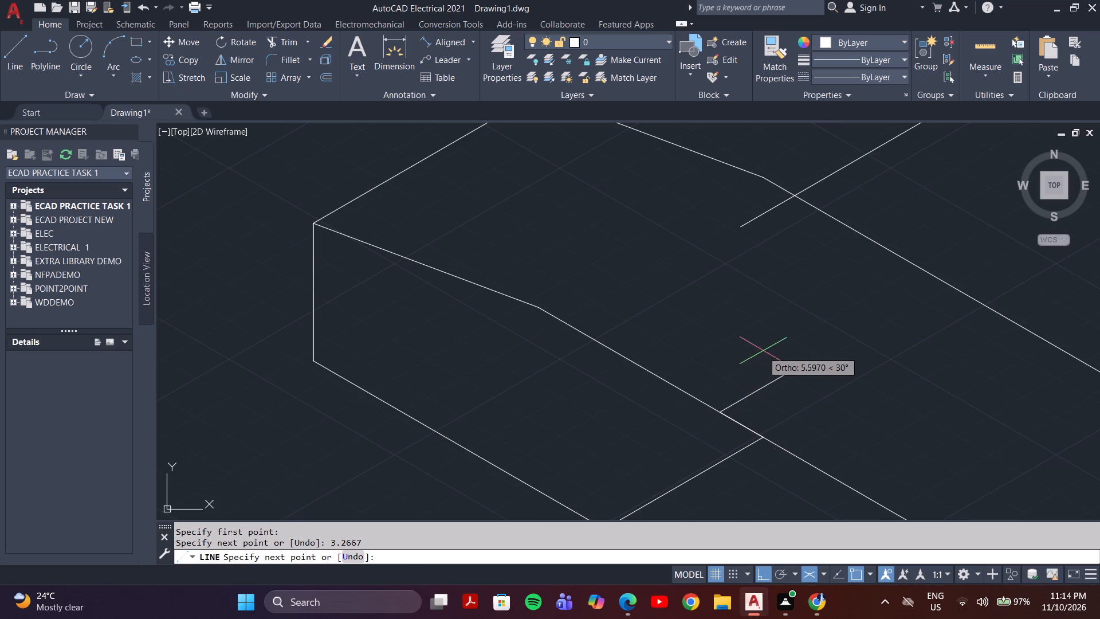
{"action": "left_click", "coordinate": [944, 283]}
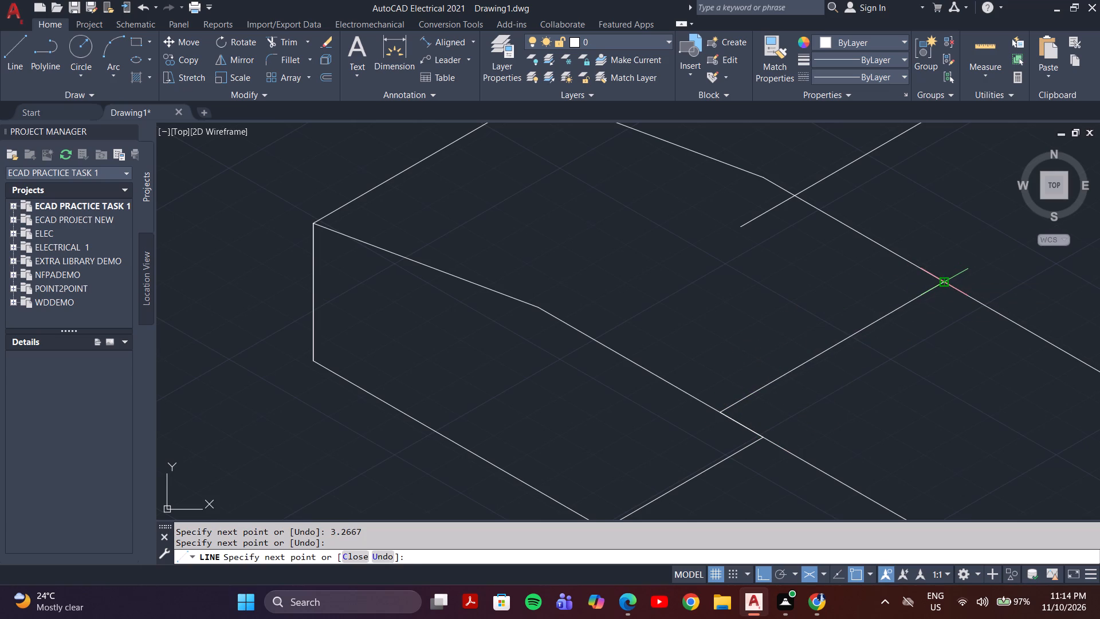
{"action": "key", "text": "Escape"}
Draw a vertical line from that rear-edge point up past the raised feature's left edge, using the right isoplane.
{"action": "key", "text": "l"}
{"action": "key", "text": "Return"}
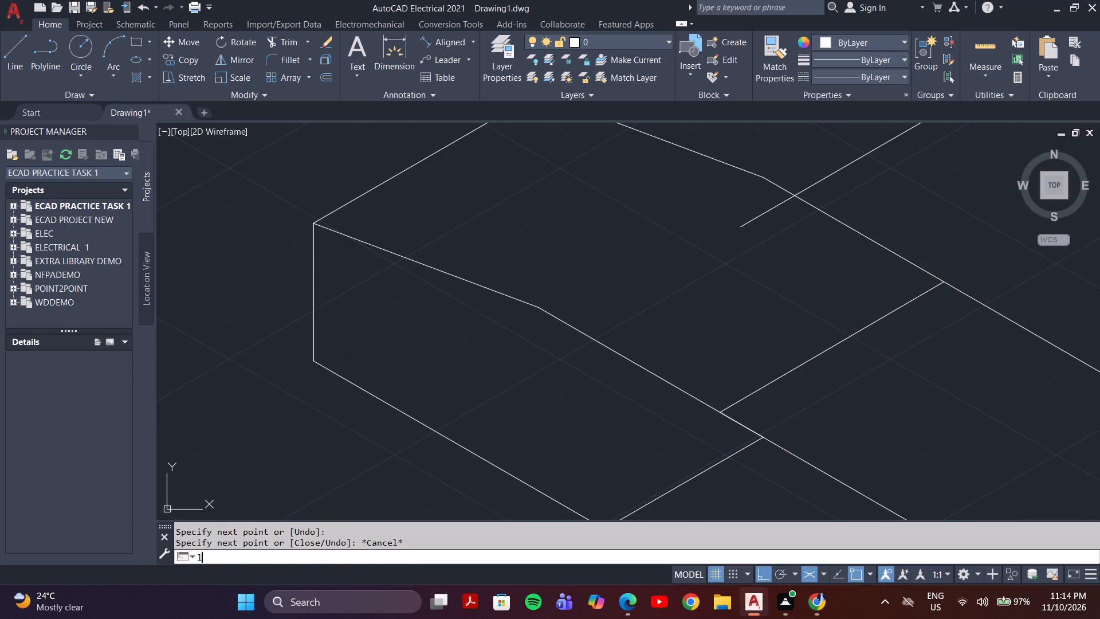
{"action": "left_click", "coordinate": [944, 284]}
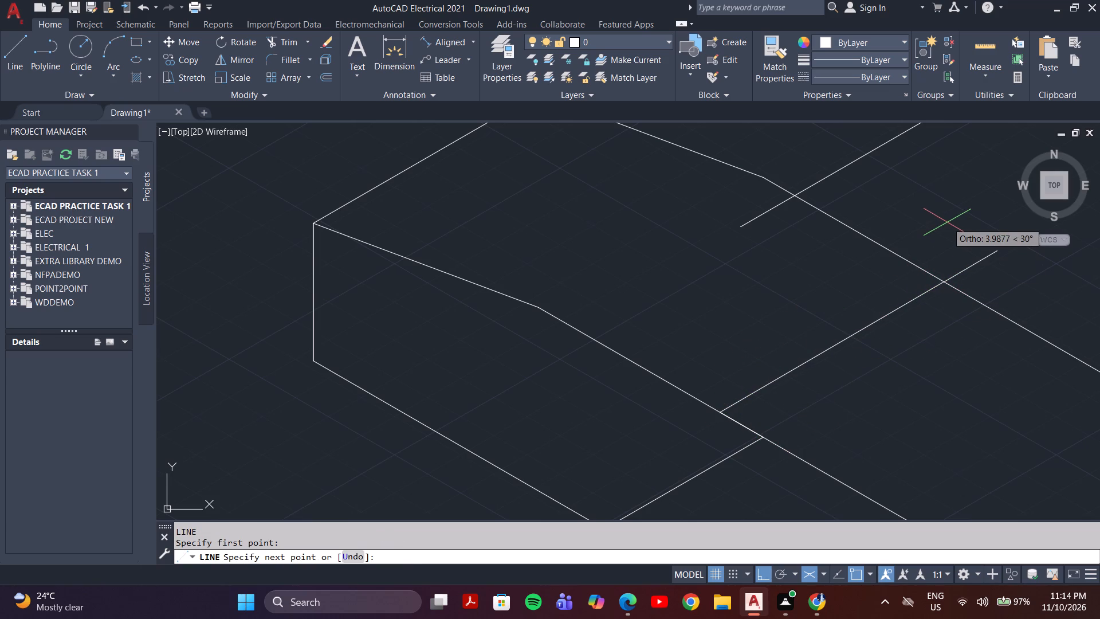
{"action": "key", "text": "F5"}
{"action": "middle_click_drag", "start_coordinate": [926, 198], "coordinate": [910, 382]}
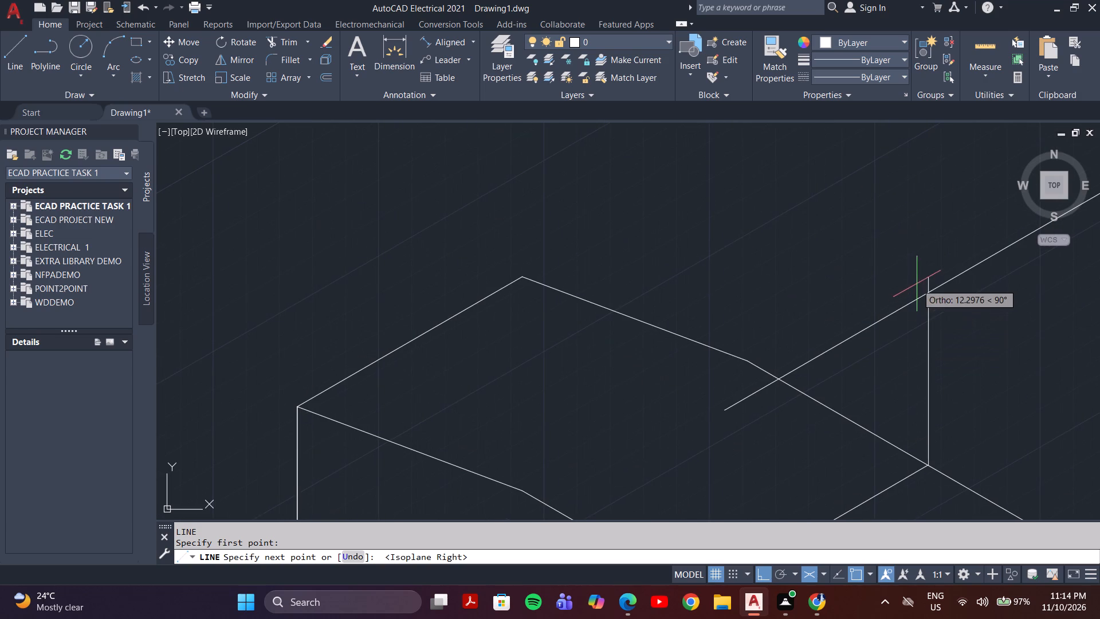
{"action": "left_click", "coordinate": [918, 268]}
{"action": "key", "text": "Escape"}
Trim away the part of the raised feature's left edge that extends forward of the new vertical line.
{"action": "middle_click_drag", "start_coordinate": [895, 335], "coordinate": [920, 220]}
{"action": "scroll", "coordinate": [889, 289], "scroll_direction": "down", "scroll_amount": 1}
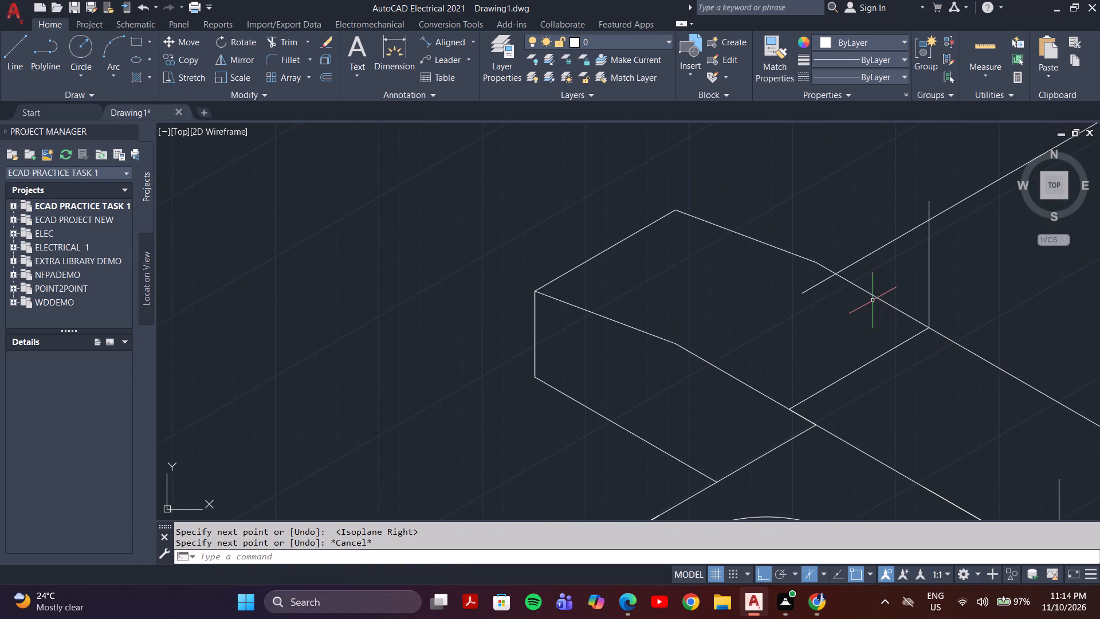
{"action": "type", "text": "tr"}
{"action": "key", "text": "Return"}
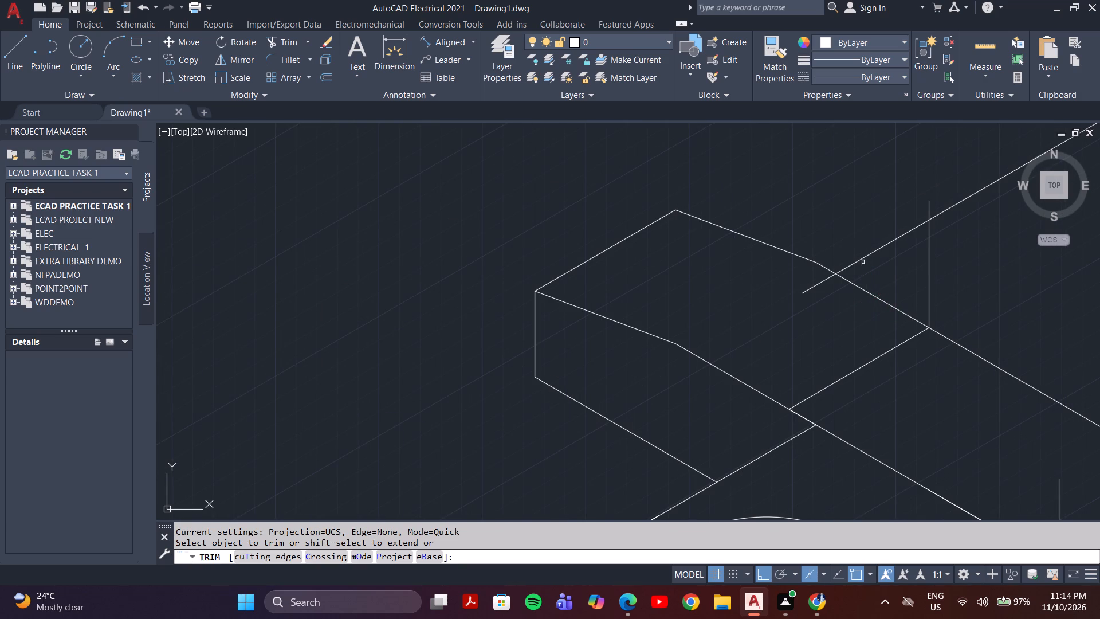
{"action": "left_click", "coordinate": [861, 256]}
{"action": "left_click", "coordinate": [870, 276]}
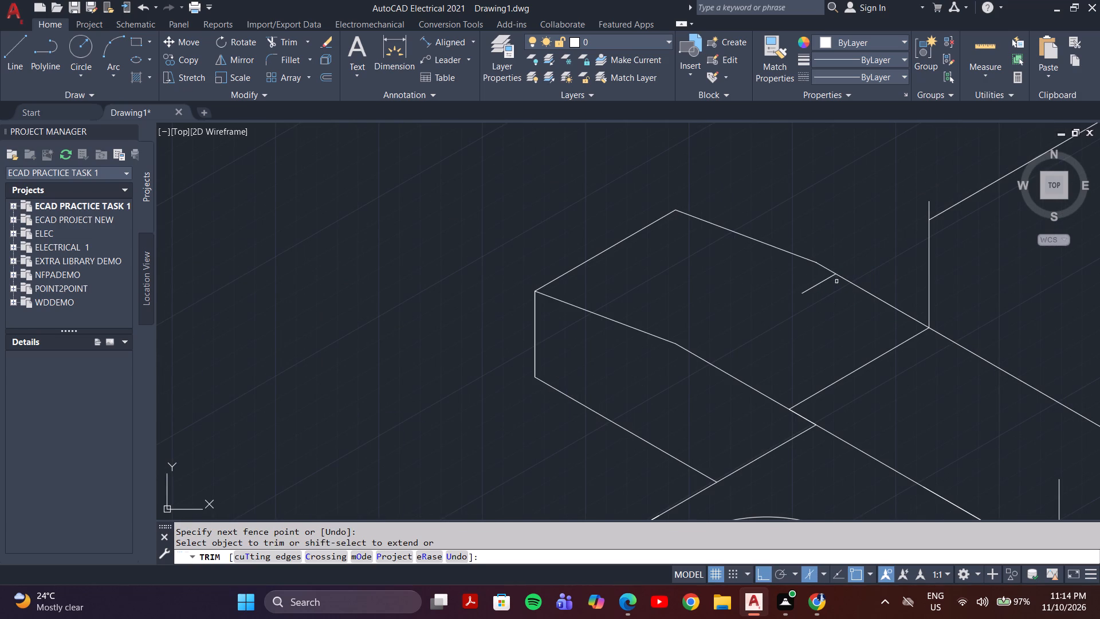
{"action": "left_click", "coordinate": [814, 285]}
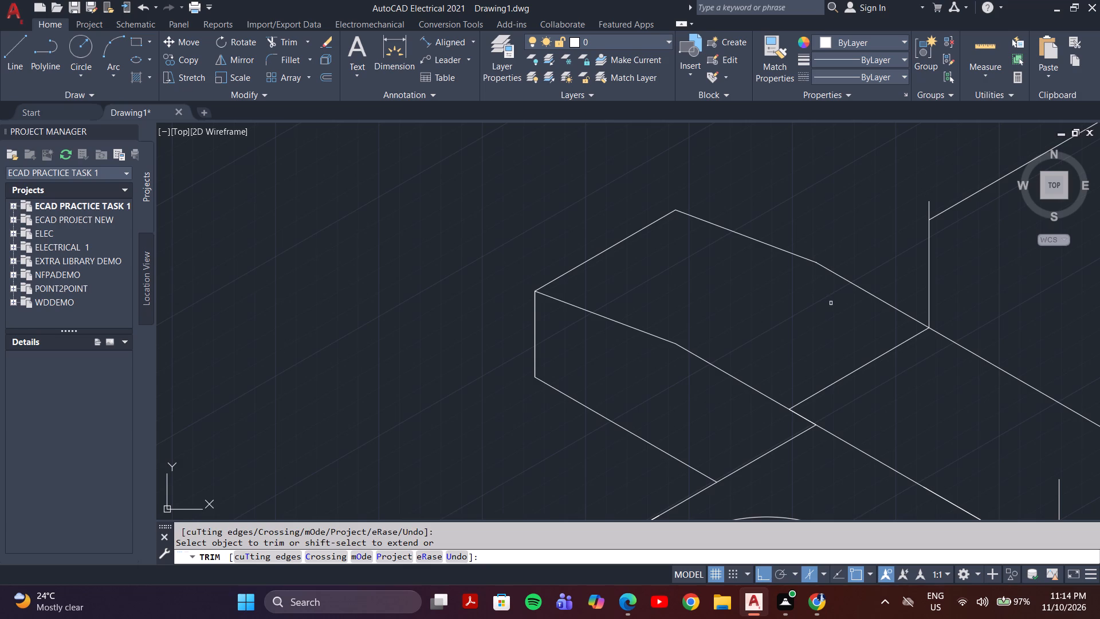
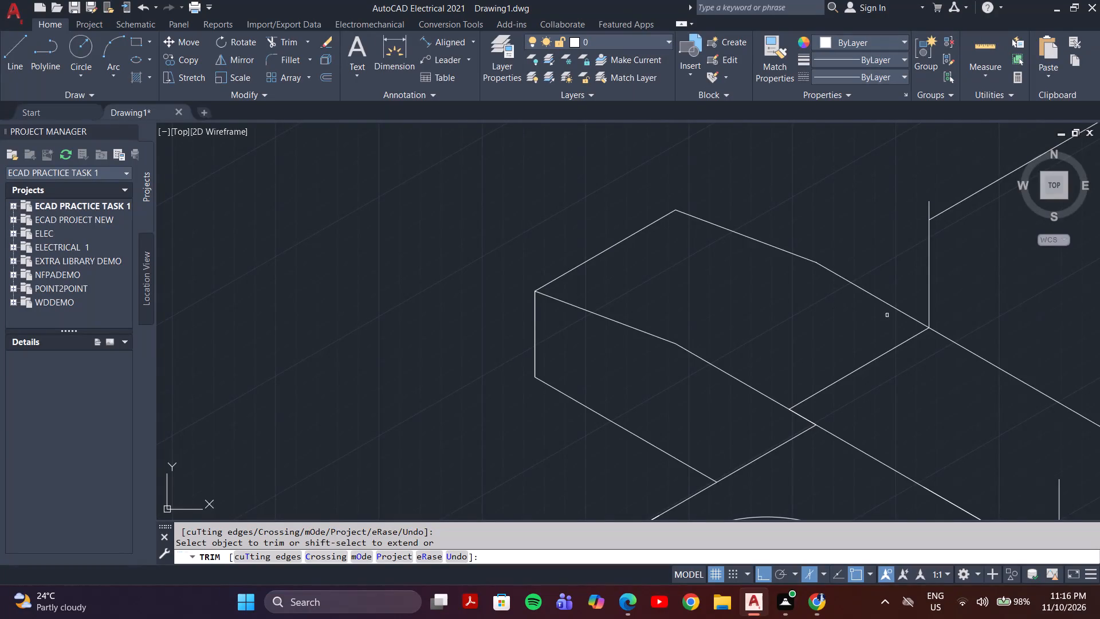
Trim away the part of the vertical line that extends above the raised feature's left edge.
{"action": "middle_click_drag", "start_coordinate": [967, 254], "coordinate": [765, 353]}
{"action": "scroll", "coordinate": [741, 285], "scroll_direction": "up", "scroll_amount": 3}
{"action": "left_click_drag", "start_coordinate": [710, 327], "coordinate": [669, 356]}
{"action": "left_click", "coordinate": [589, 400]}
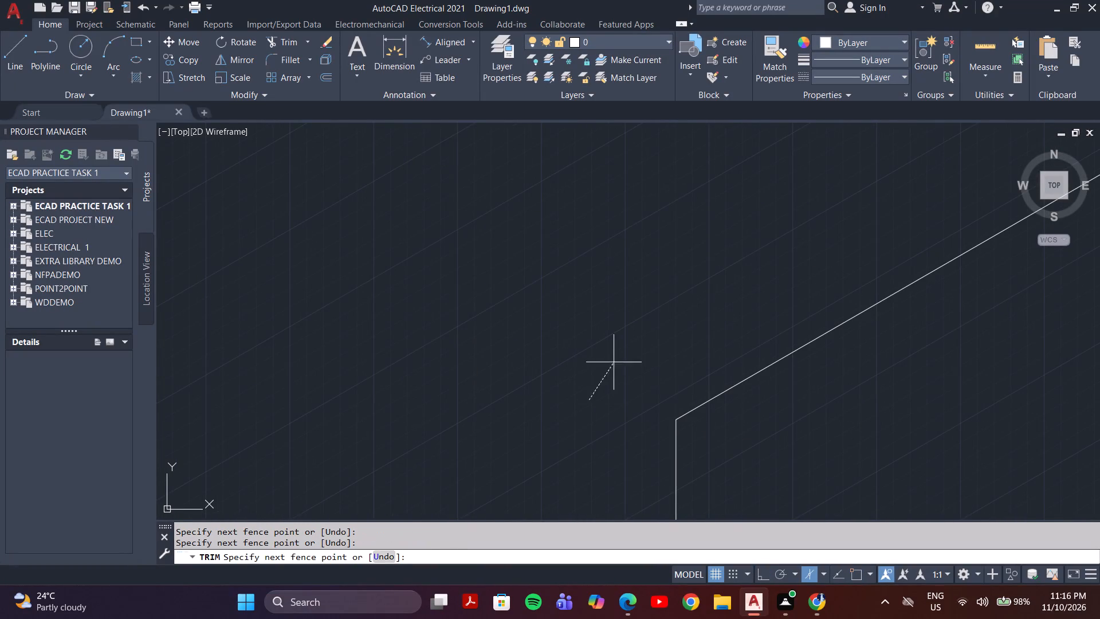
{"action": "scroll", "coordinate": [615, 362], "scroll_direction": "down", "scroll_amount": 4}
{"action": "key", "text": "Escape"}
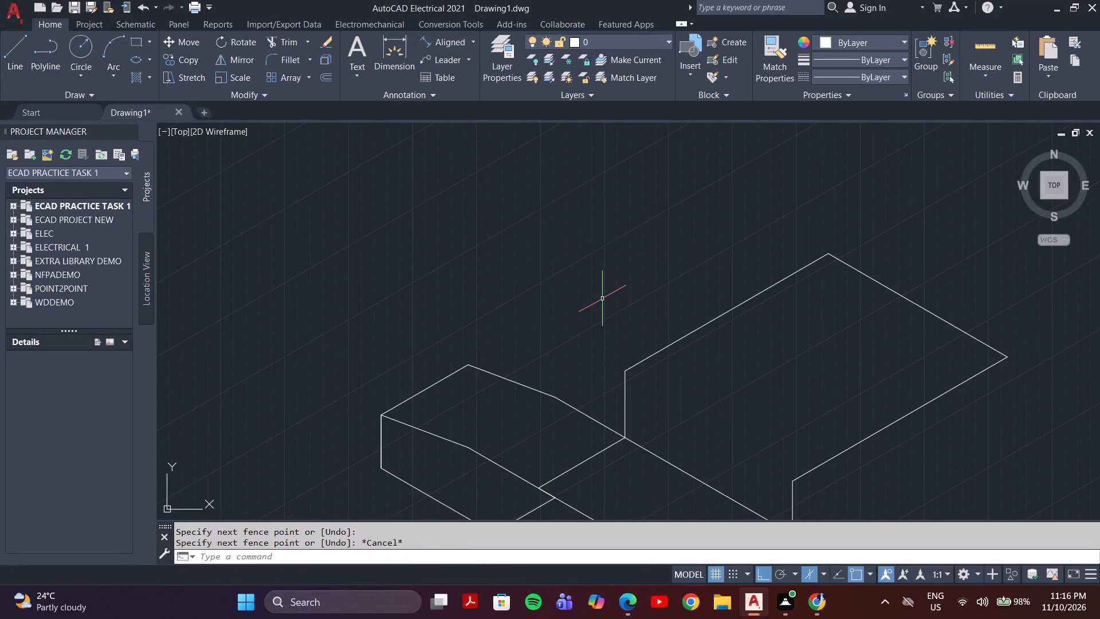
Delete the leftover vertical line standing on the block's front top edge, near the right junction corner.
{"action": "middle_click_drag", "start_coordinate": [709, 426], "coordinate": [685, 365]}
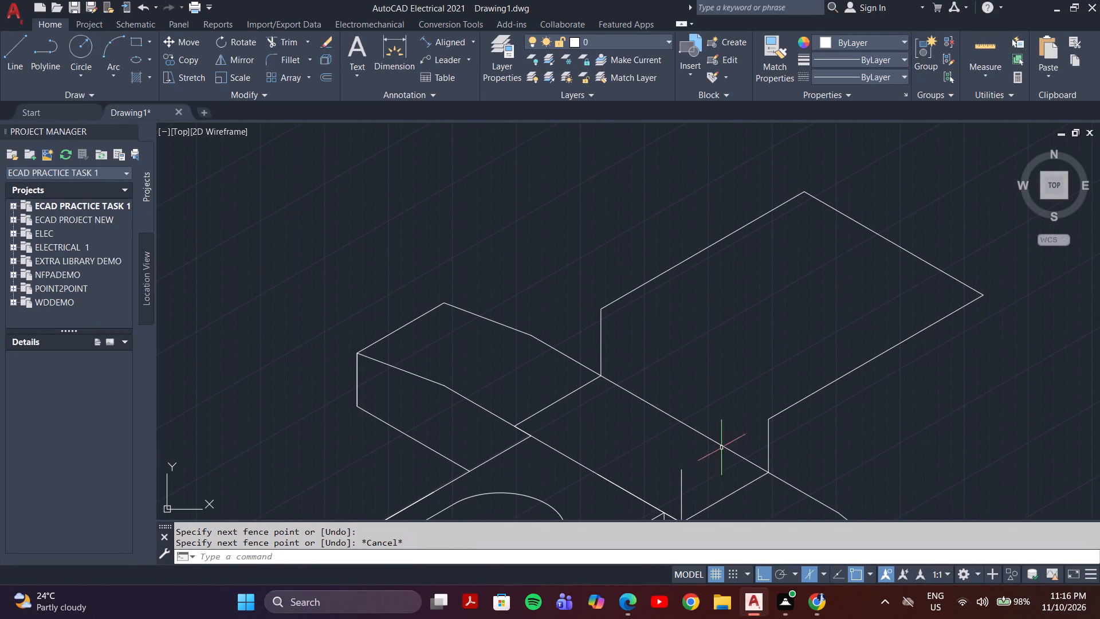
{"action": "left_click", "coordinate": [681, 484]}
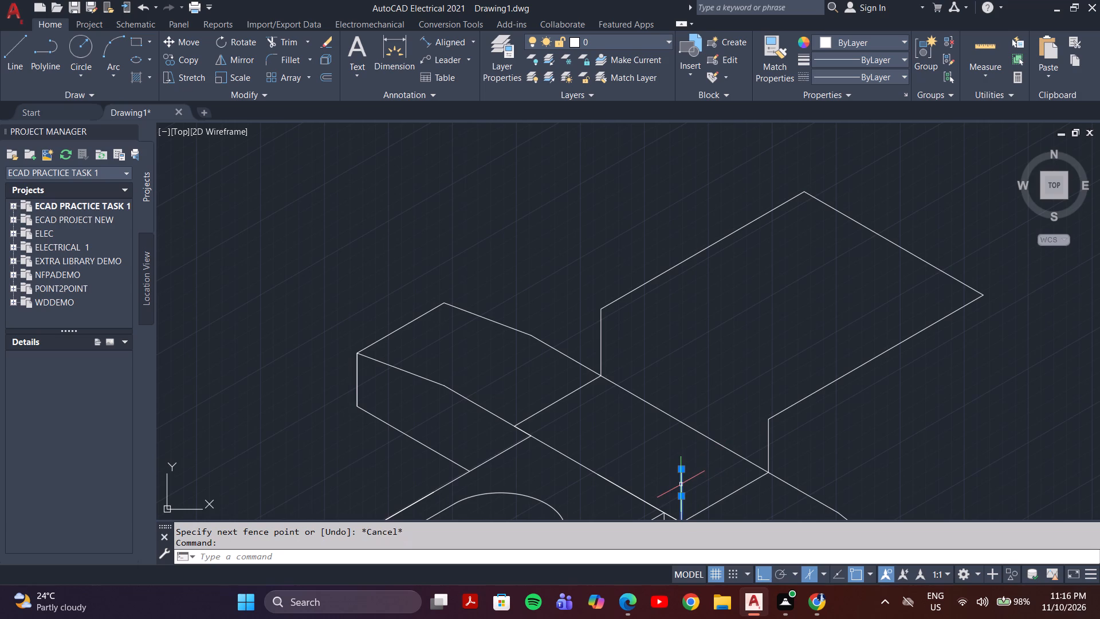
{"action": "key", "text": "Delete"}
Draw a 10-unit line at 30° from the raised feature's right rear corner, continuing at 150° past its upper rear corner.
{"action": "middle_click_drag", "start_coordinate": [795, 330], "coordinate": [661, 314]}
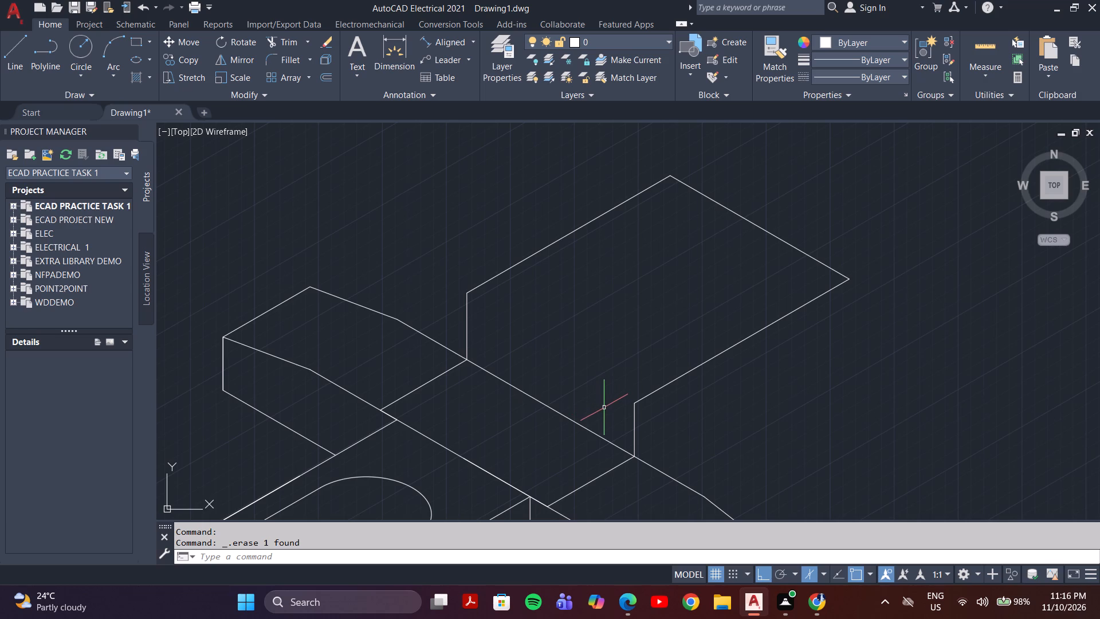
{"action": "key", "text": "l"}
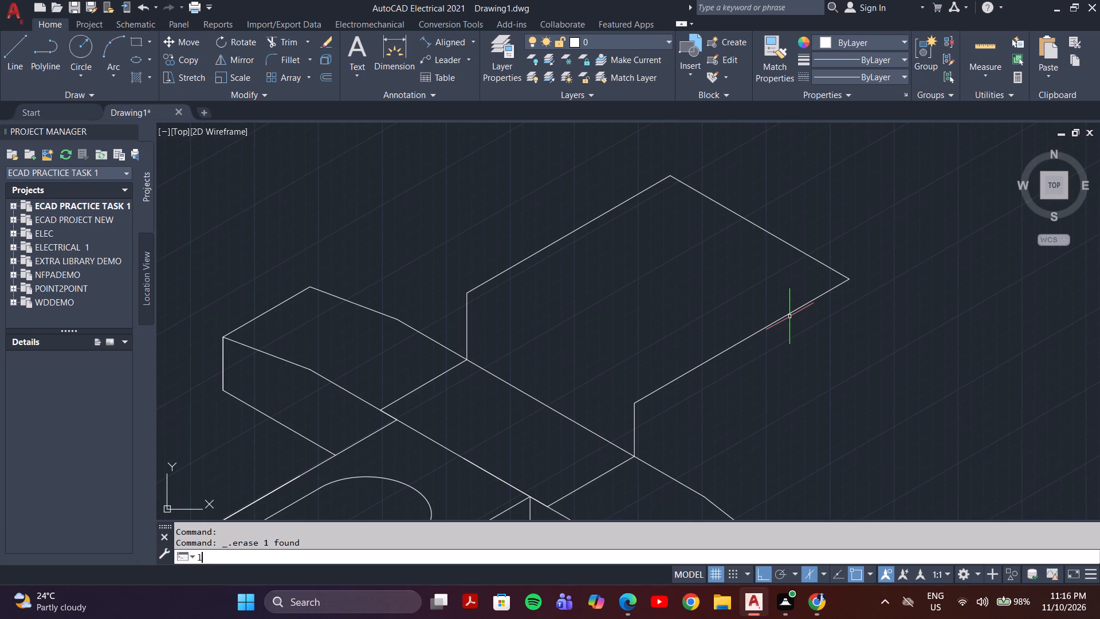
{"action": "key", "text": "Return"}
{"action": "left_click", "coordinate": [850, 281]}
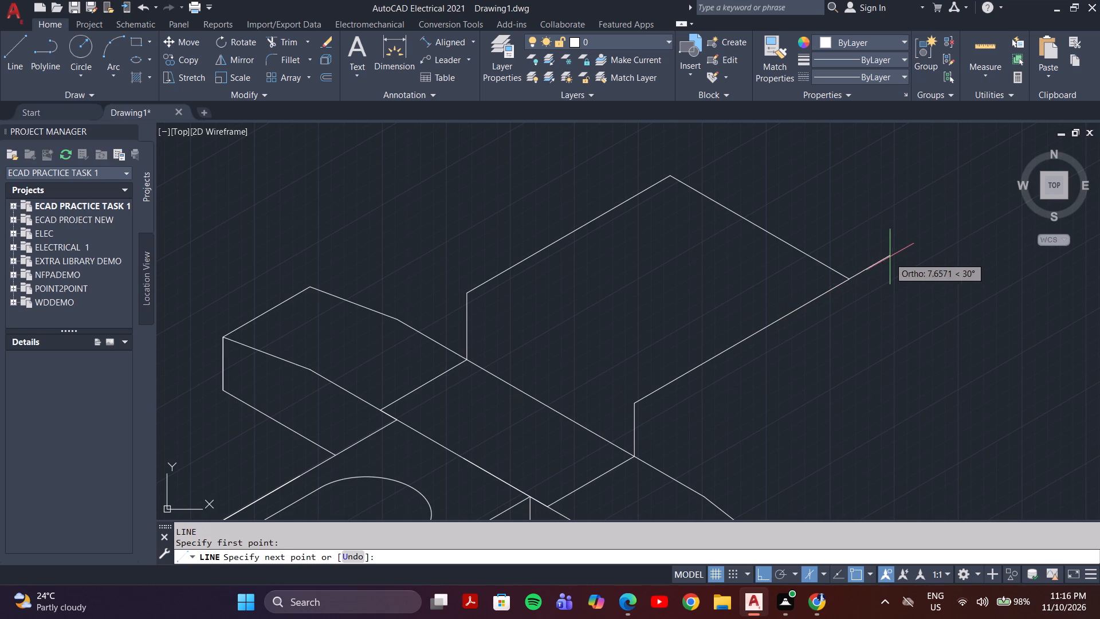
{"action": "type", "text": "10"}
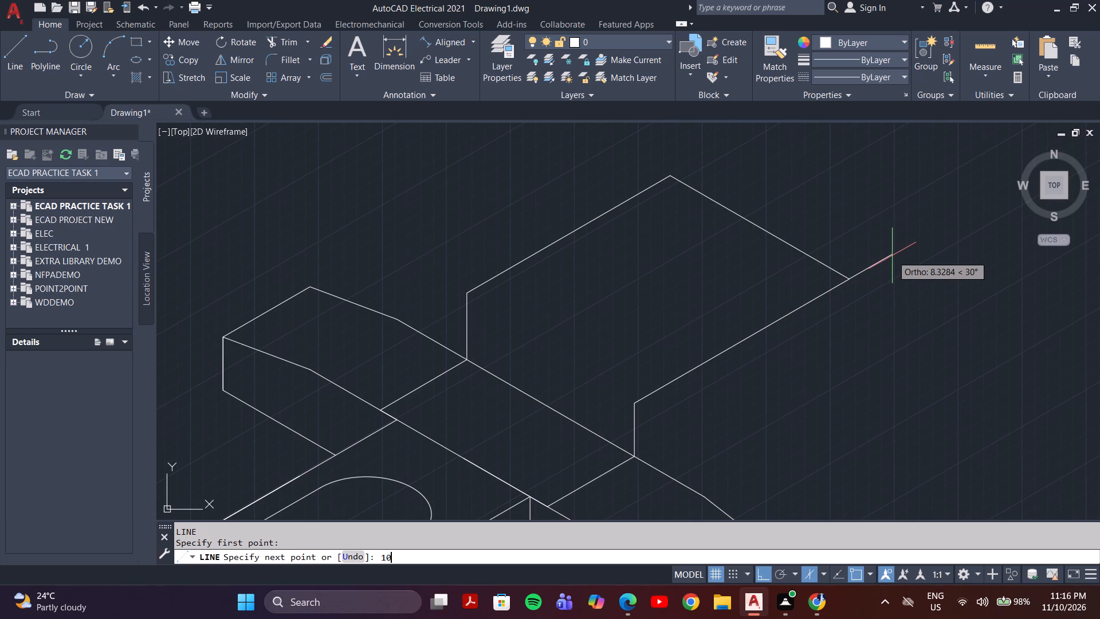
{"action": "key", "text": "Return"}
{"action": "key", "text": "F5"}
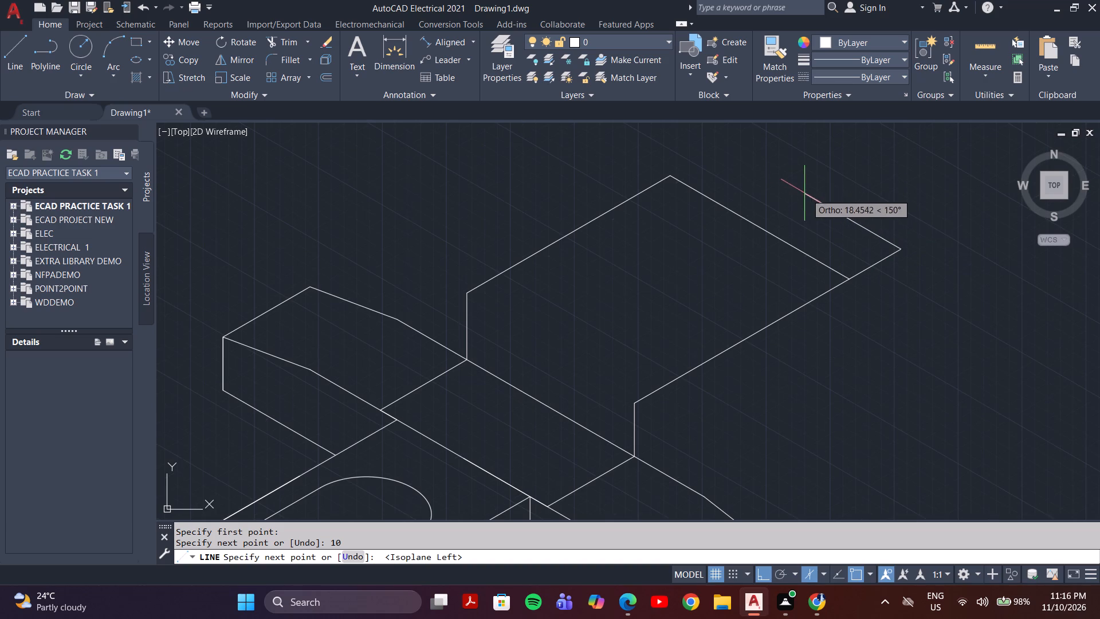
{"action": "left_click", "coordinate": [689, 146]}
{"action": "key", "text": "space"}
Draw a line at 30° from the raised feature's upper rear corner across the new rear line, using the top isoplane.
{"action": "key", "text": "space"}
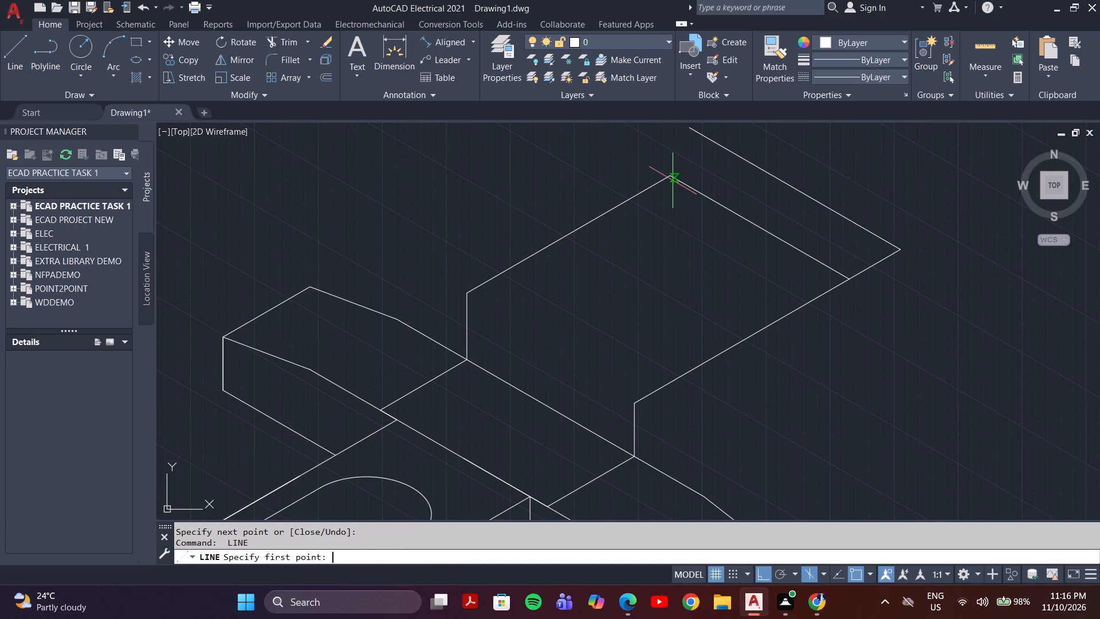
{"action": "left_click", "coordinate": [670, 174]}
{"action": "middle_click_drag", "start_coordinate": [709, 148], "coordinate": [709, 173]}
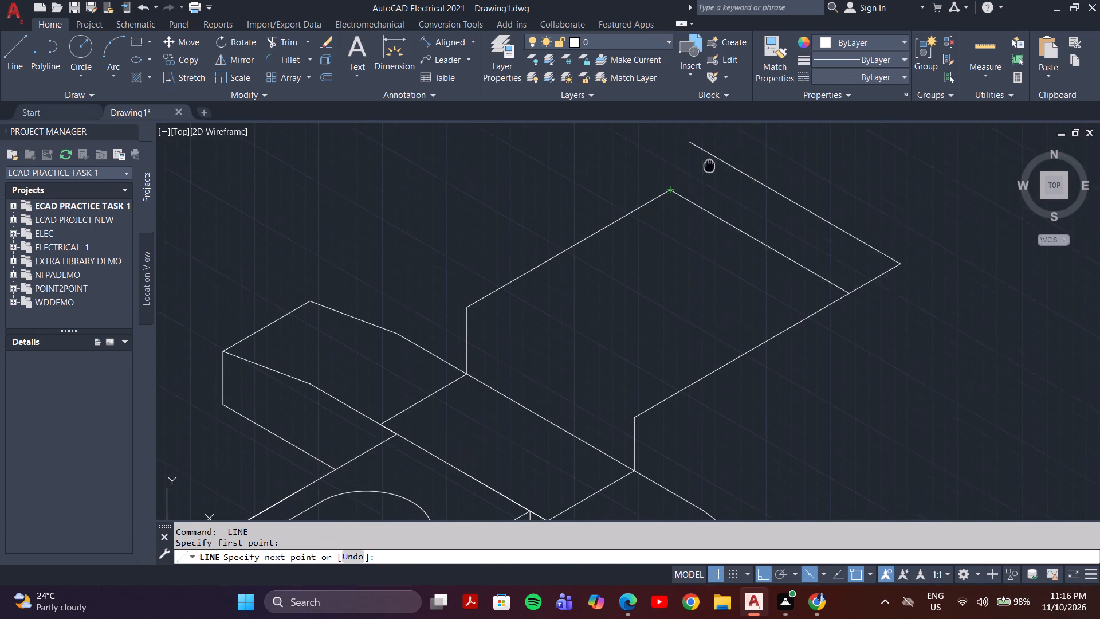
{"action": "middle_click_drag", "start_coordinate": [709, 173], "coordinate": [704, 212]}
{"action": "key", "text": "F5"}
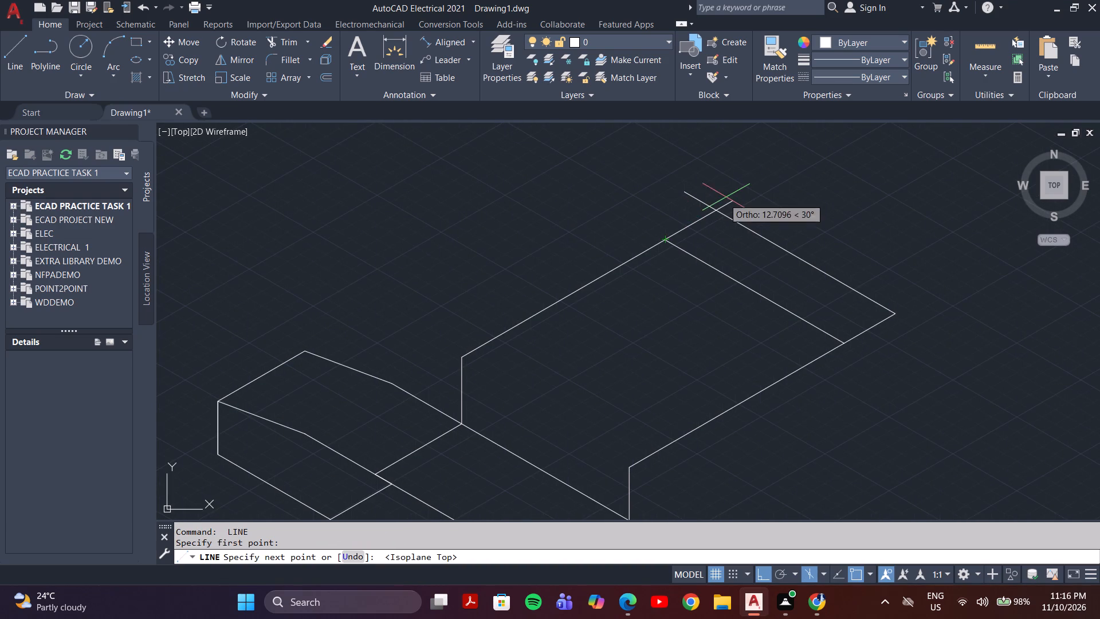
{"action": "left_click", "coordinate": [736, 190]}
{"action": "key", "text": "Escape"}
Trim both line overhangs beyond the crossing at the extended raised feature's upper rear corner.
{"action": "type", "text": "tr"}
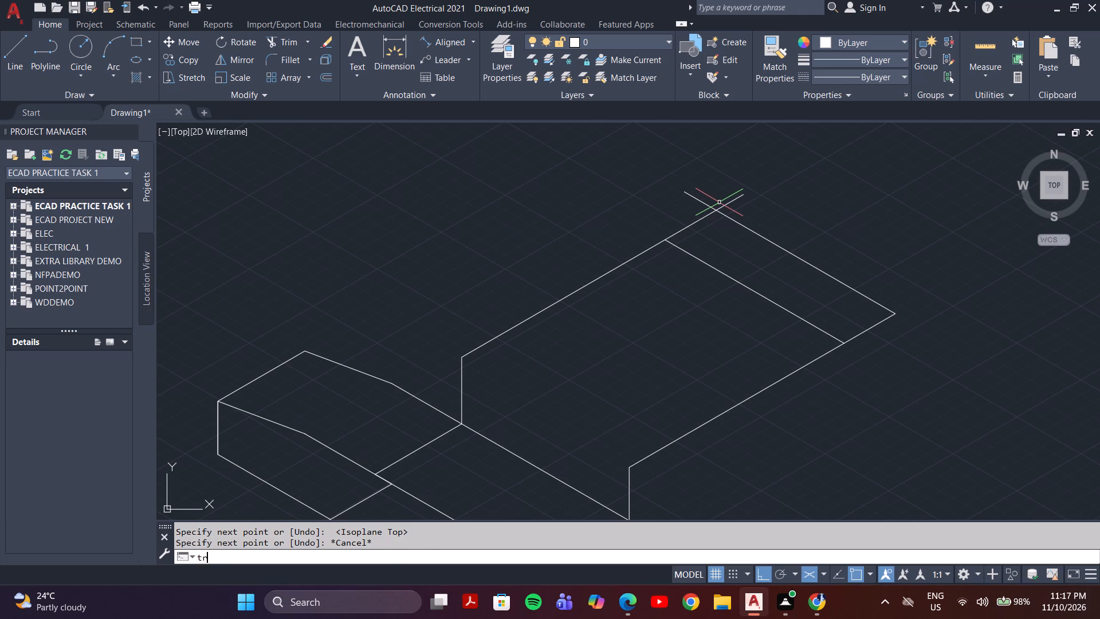
{"action": "key", "text": "Return"}
{"action": "left_click_drag", "start_coordinate": [739, 205], "coordinate": [689, 211]}
{"action": "middle_click_drag", "start_coordinate": [843, 277], "coordinate": [795, 222]}
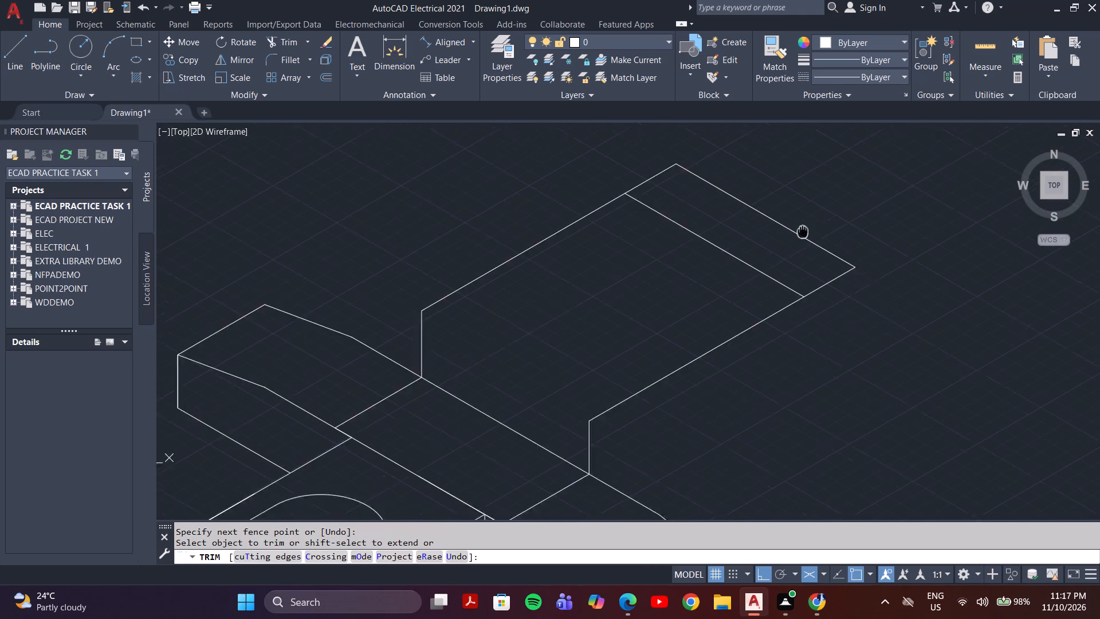
{"action": "middle_click_drag", "start_coordinate": [795, 222], "coordinate": [778, 203]}
{"action": "scroll", "coordinate": [777, 203], "scroll_direction": "up", "scroll_amount": 1}
{"action": "scroll", "coordinate": [795, 252], "scroll_direction": "down", "scroll_amount": 1}
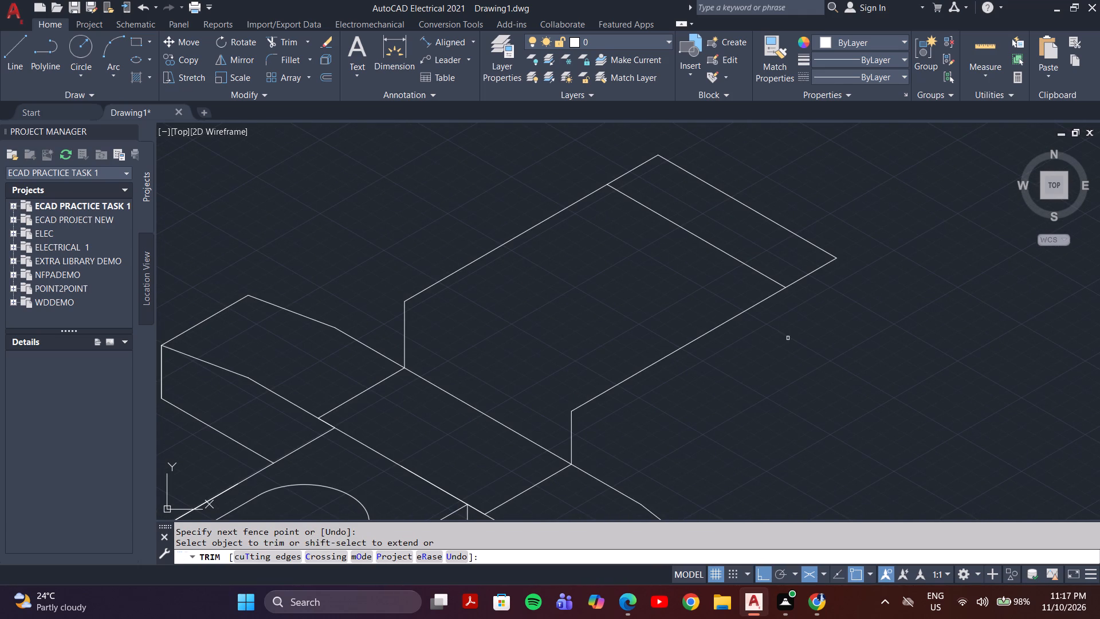
{"action": "key", "text": "Escape"}
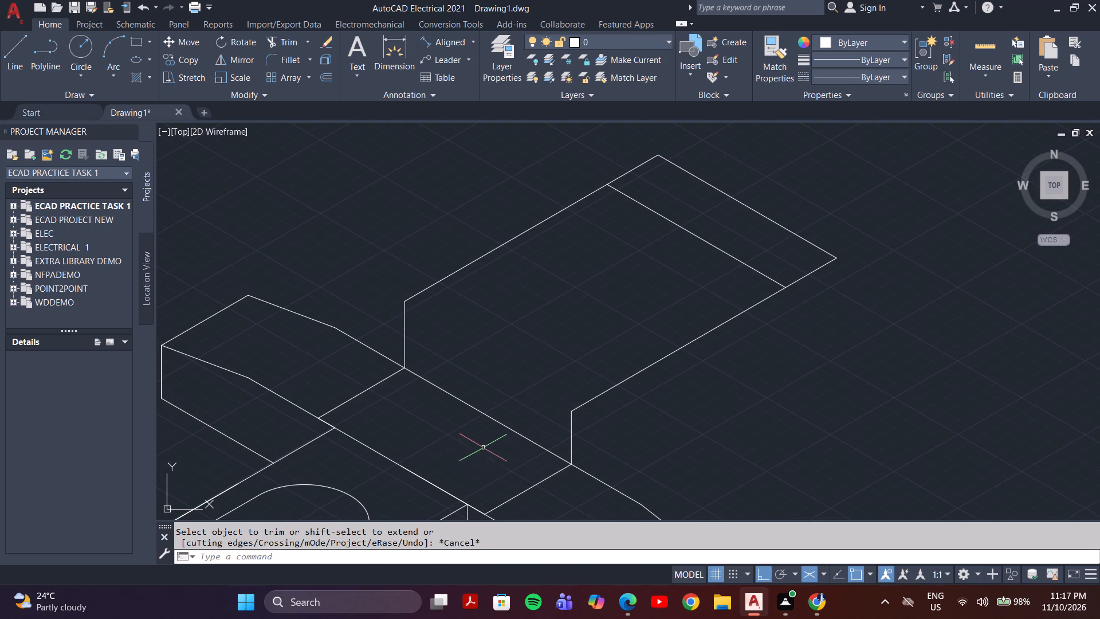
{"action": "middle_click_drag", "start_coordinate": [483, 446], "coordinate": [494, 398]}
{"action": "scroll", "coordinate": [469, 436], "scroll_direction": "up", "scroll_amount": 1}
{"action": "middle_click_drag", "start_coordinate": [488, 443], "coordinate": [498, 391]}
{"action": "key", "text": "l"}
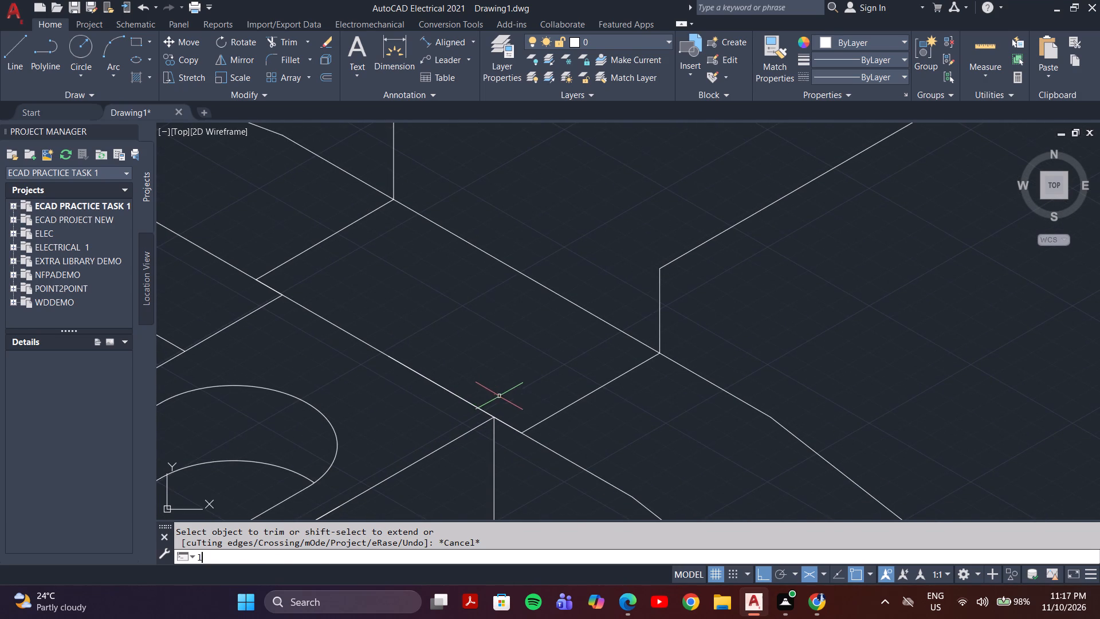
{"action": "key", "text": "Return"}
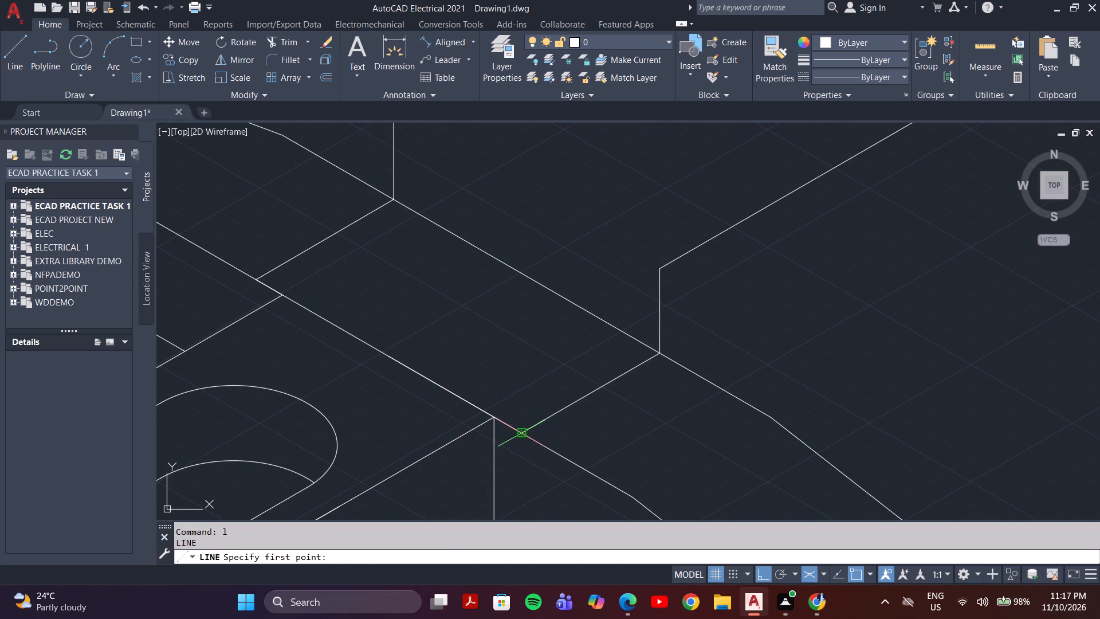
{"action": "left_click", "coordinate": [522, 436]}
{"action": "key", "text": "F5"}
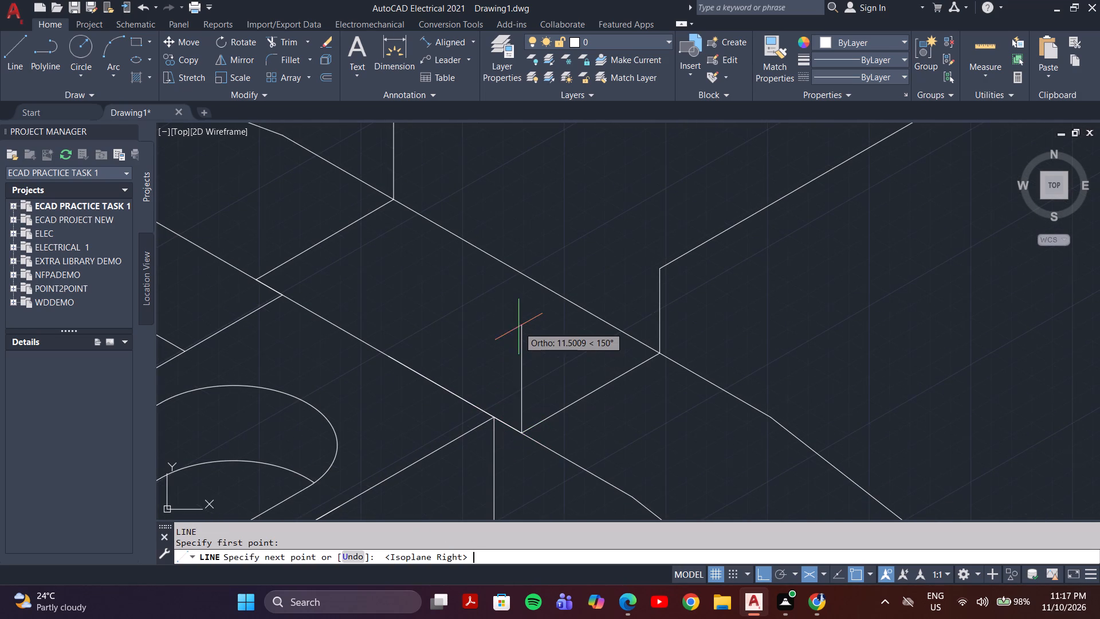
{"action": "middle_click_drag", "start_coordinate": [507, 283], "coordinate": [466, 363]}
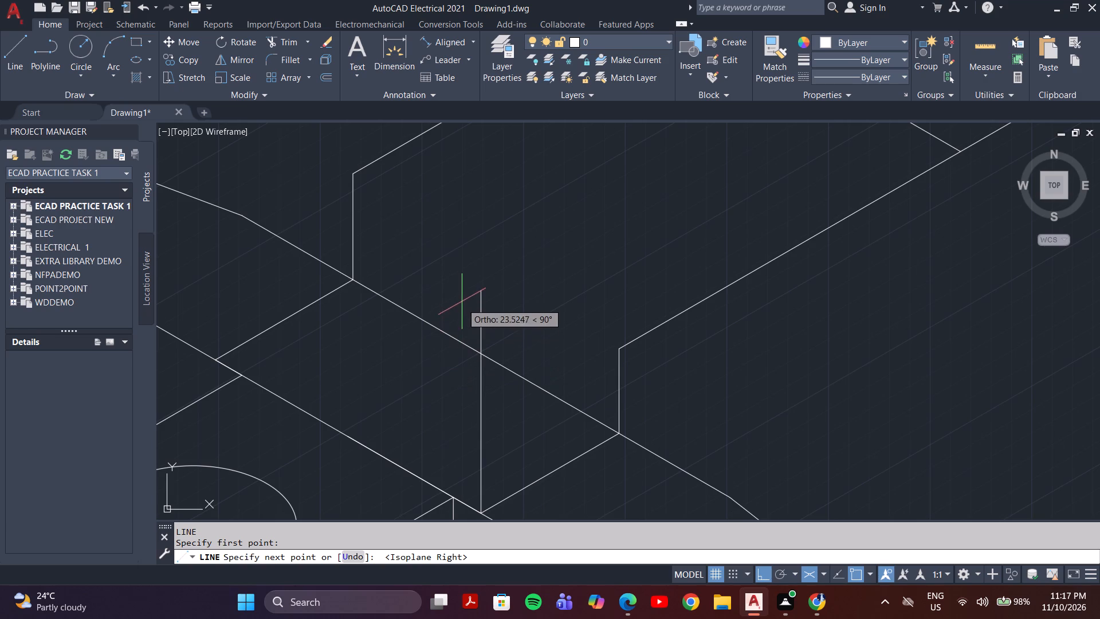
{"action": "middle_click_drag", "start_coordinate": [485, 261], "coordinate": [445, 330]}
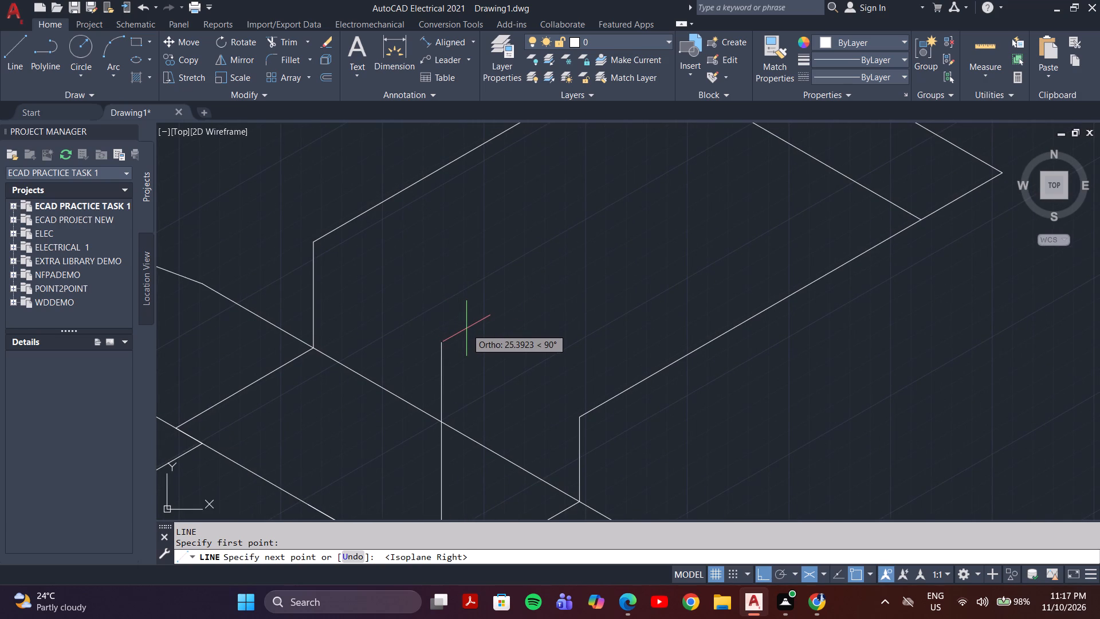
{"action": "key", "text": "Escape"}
Copy the raised feature's long right edge 10 units vertically upward from its front end.
{"action": "left_click", "coordinate": [626, 389]}
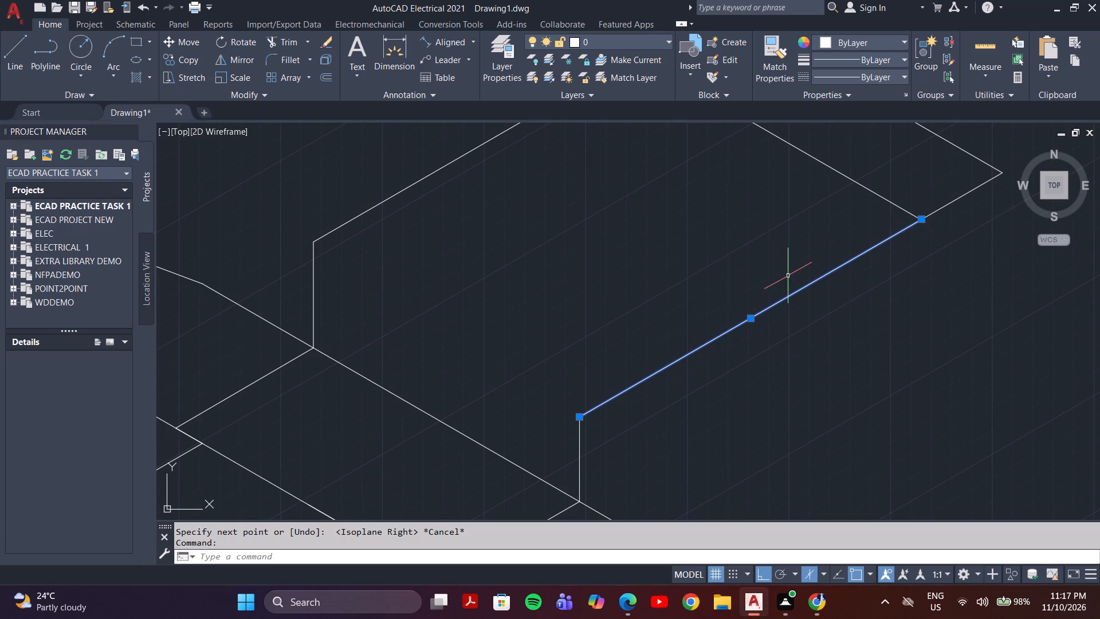
{"action": "type", "text": "co"}
{"action": "key", "text": "Return"}
{"action": "left_click", "coordinate": [579, 418]}
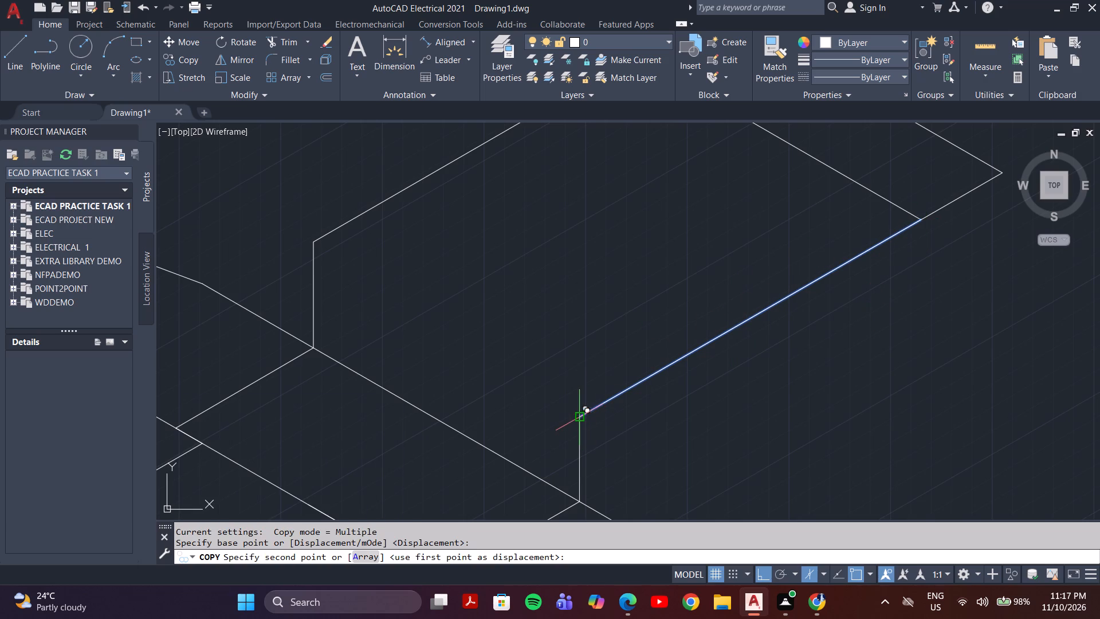
{"action": "key", "text": "1"}
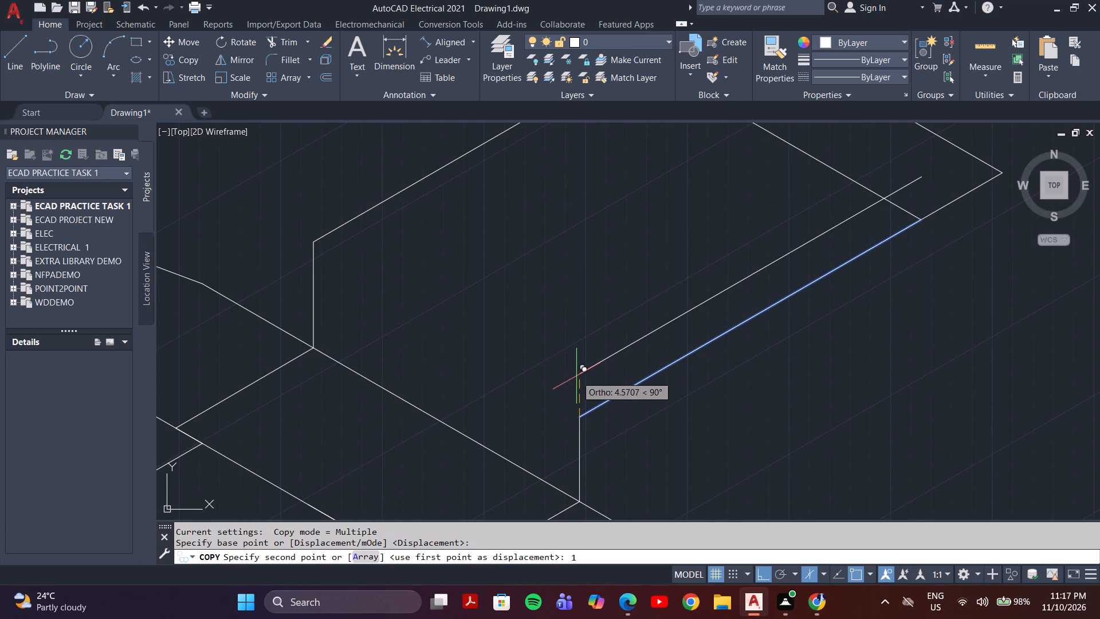
{"action": "key", "text": "0"}
{"action": "key", "text": "Return"}
{"action": "key", "text": "Escape"}
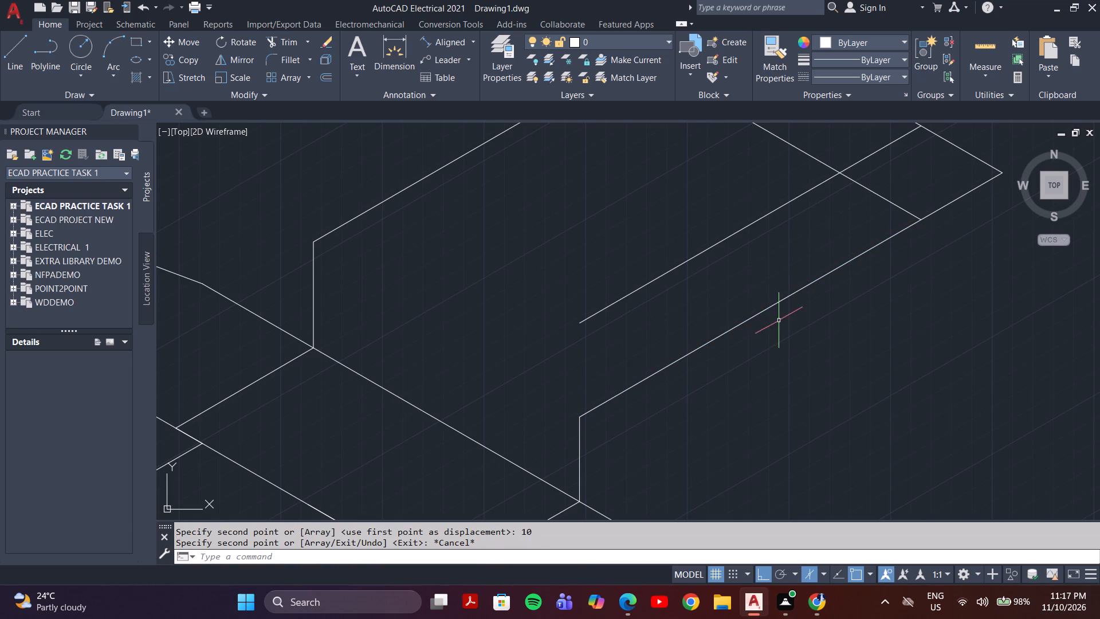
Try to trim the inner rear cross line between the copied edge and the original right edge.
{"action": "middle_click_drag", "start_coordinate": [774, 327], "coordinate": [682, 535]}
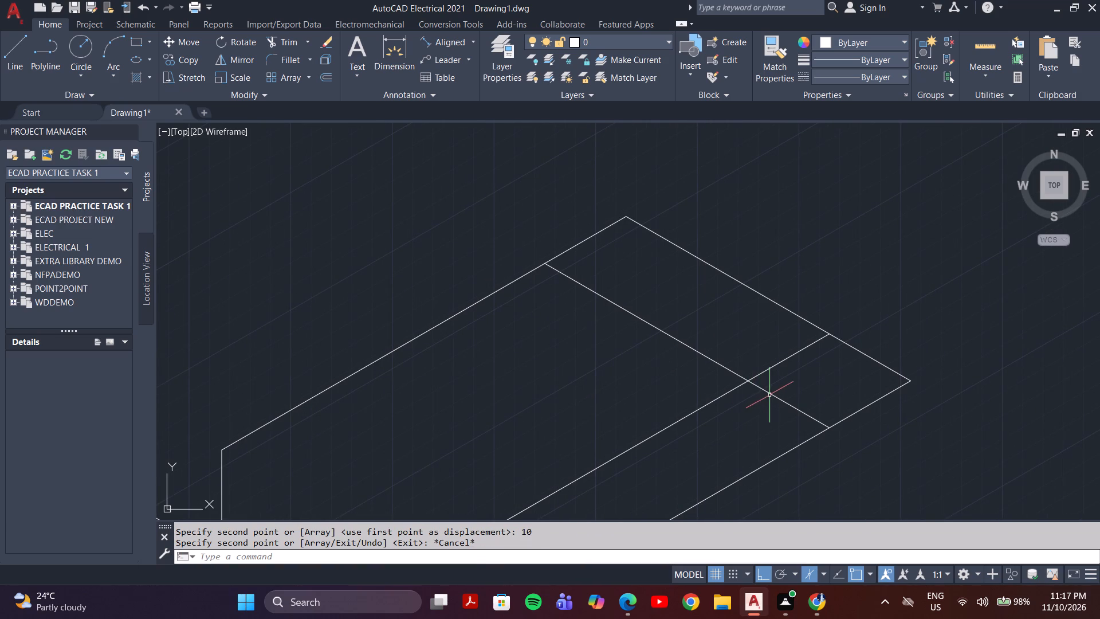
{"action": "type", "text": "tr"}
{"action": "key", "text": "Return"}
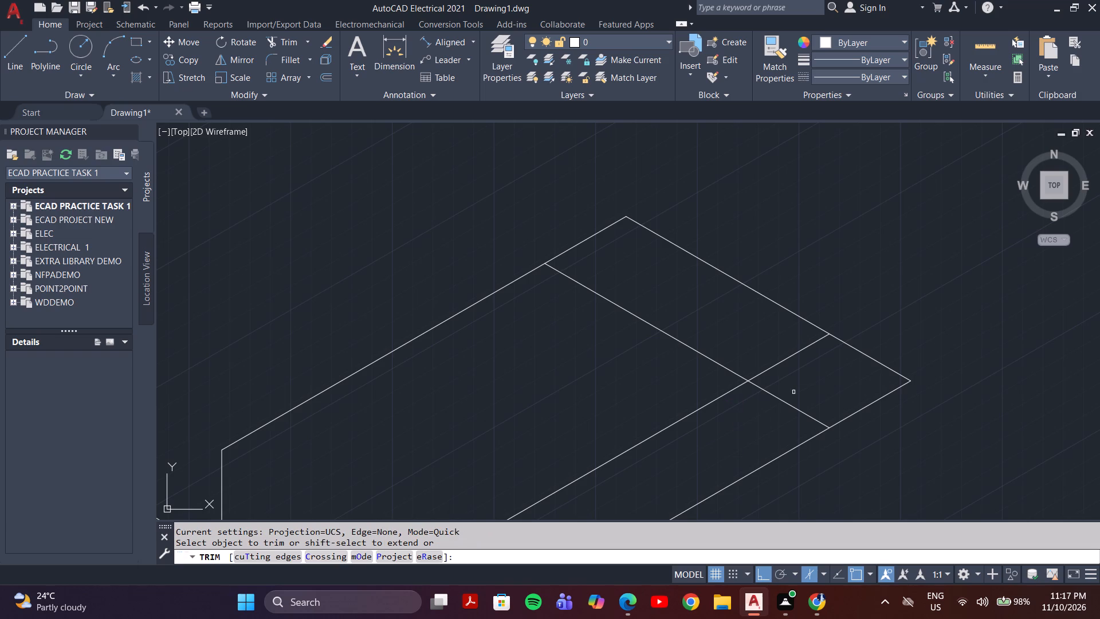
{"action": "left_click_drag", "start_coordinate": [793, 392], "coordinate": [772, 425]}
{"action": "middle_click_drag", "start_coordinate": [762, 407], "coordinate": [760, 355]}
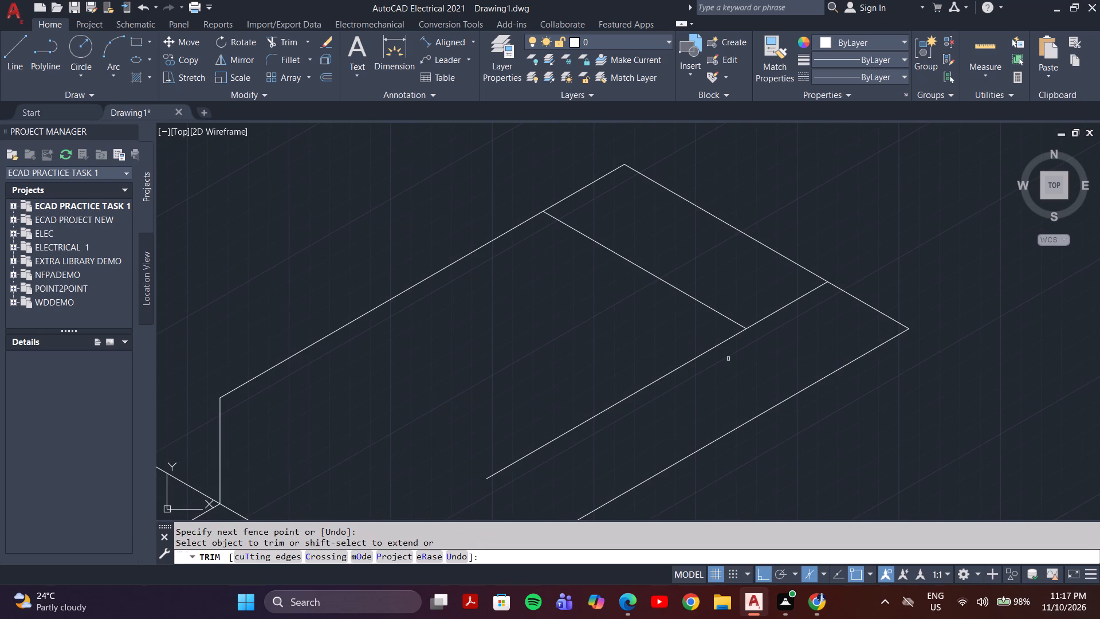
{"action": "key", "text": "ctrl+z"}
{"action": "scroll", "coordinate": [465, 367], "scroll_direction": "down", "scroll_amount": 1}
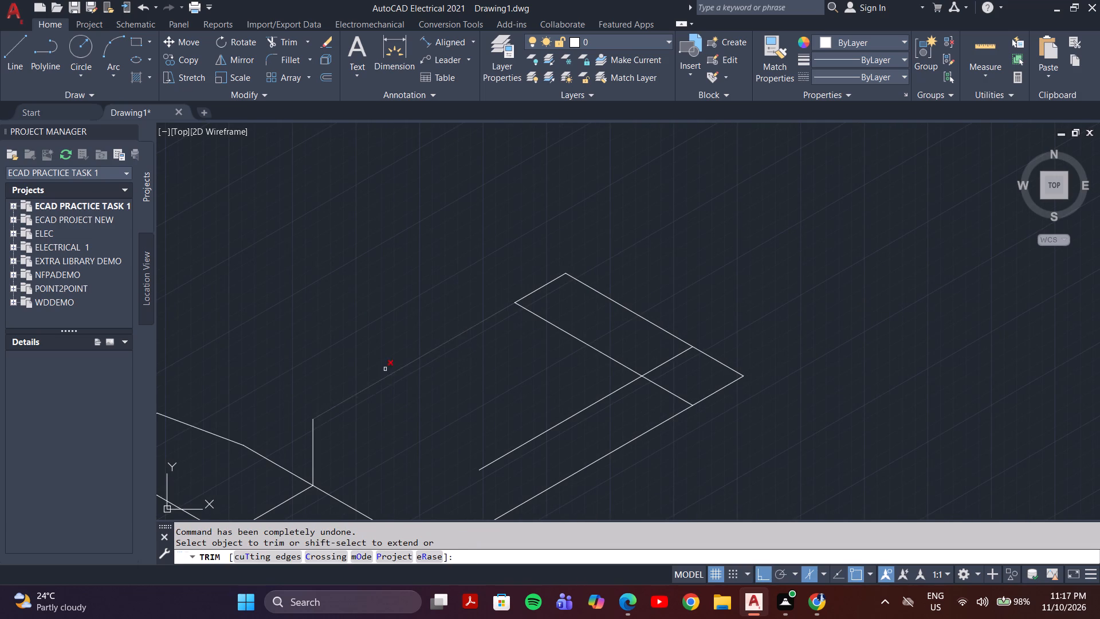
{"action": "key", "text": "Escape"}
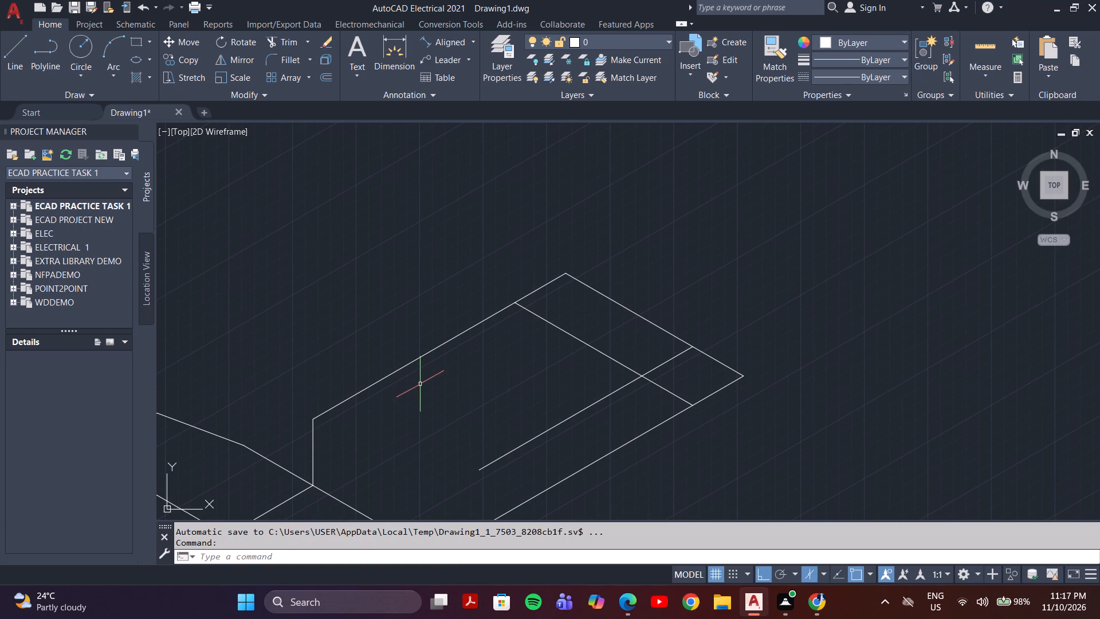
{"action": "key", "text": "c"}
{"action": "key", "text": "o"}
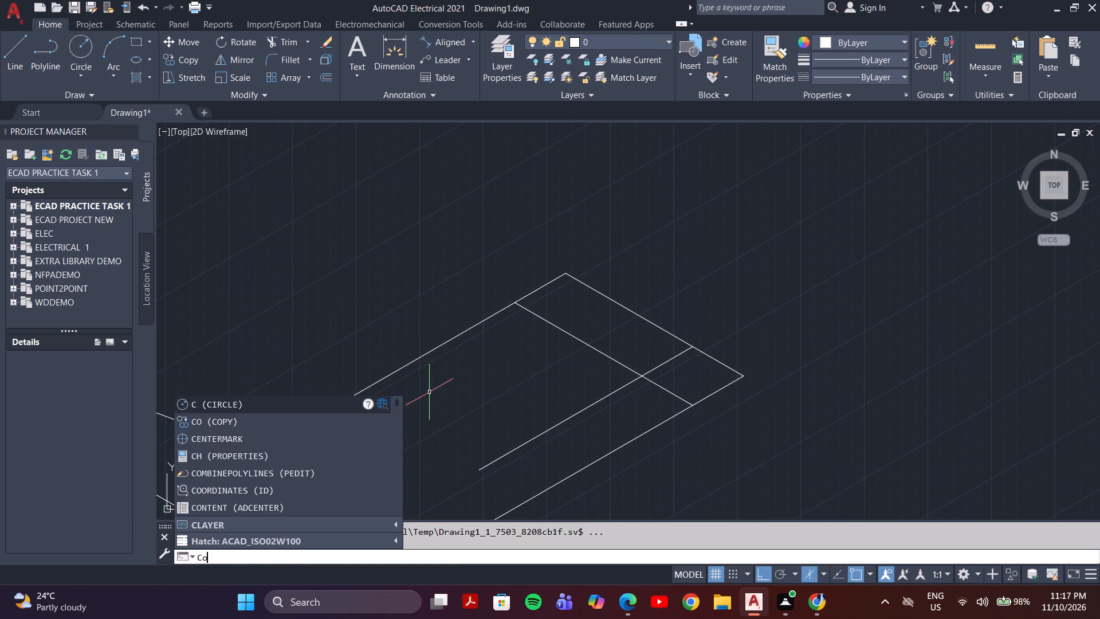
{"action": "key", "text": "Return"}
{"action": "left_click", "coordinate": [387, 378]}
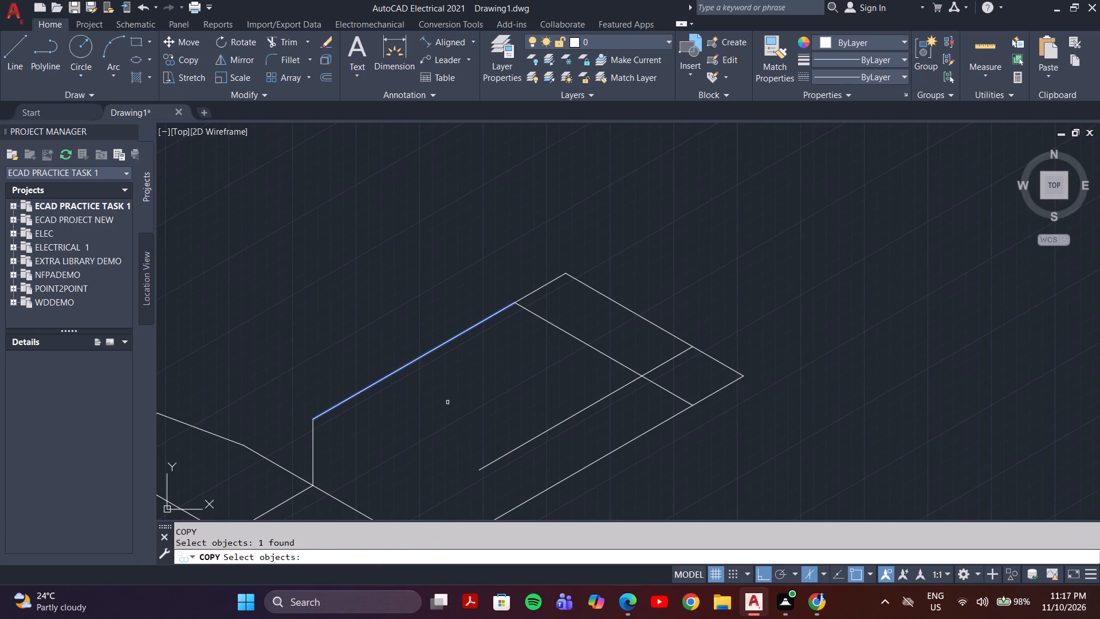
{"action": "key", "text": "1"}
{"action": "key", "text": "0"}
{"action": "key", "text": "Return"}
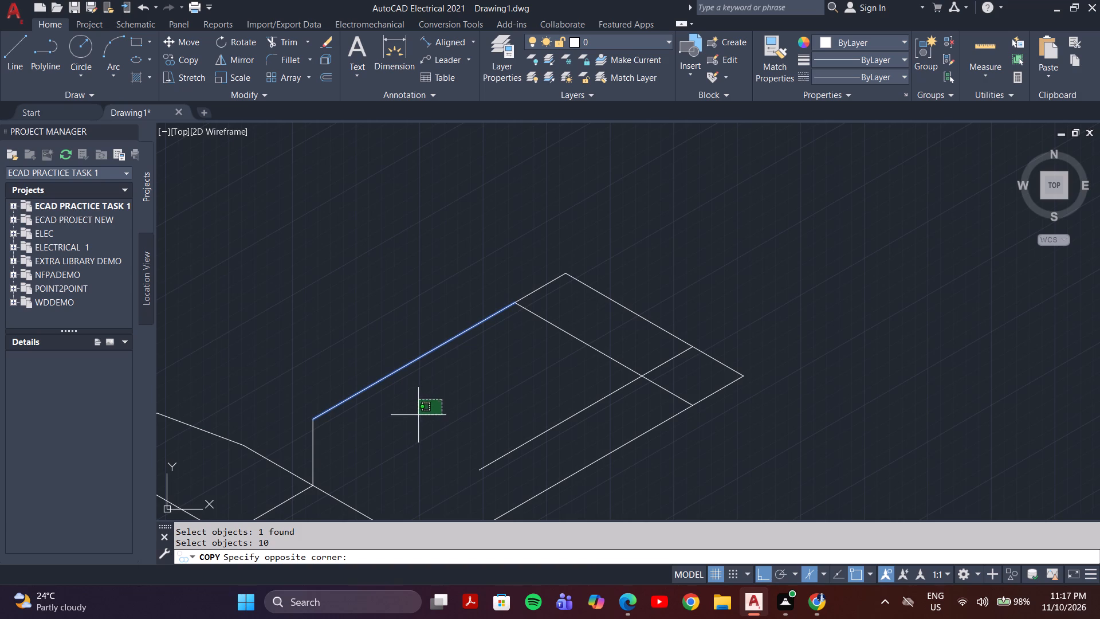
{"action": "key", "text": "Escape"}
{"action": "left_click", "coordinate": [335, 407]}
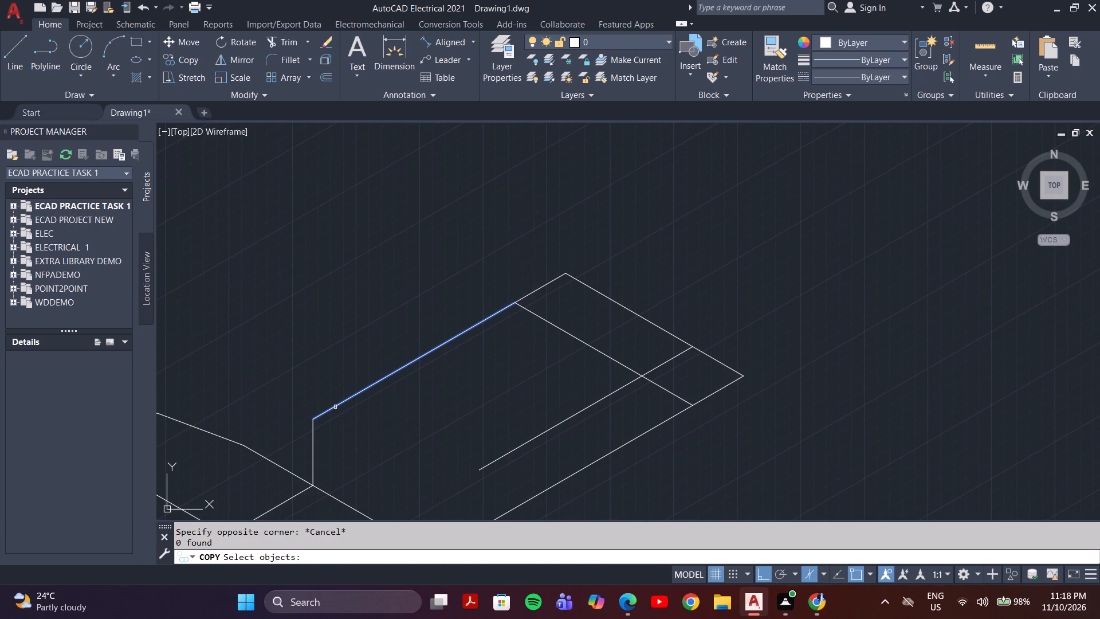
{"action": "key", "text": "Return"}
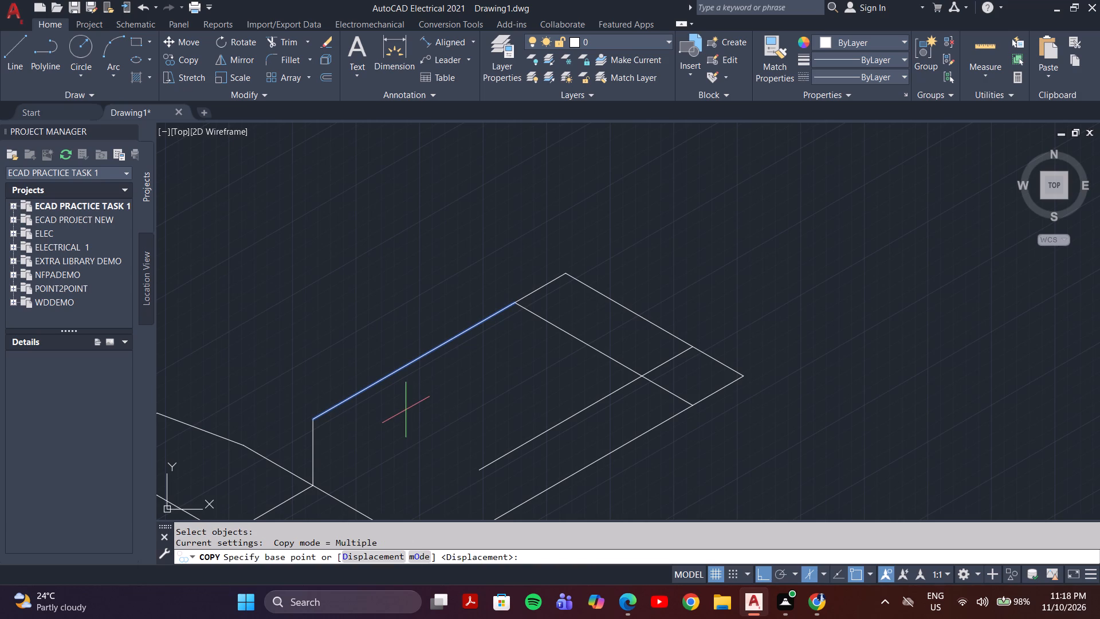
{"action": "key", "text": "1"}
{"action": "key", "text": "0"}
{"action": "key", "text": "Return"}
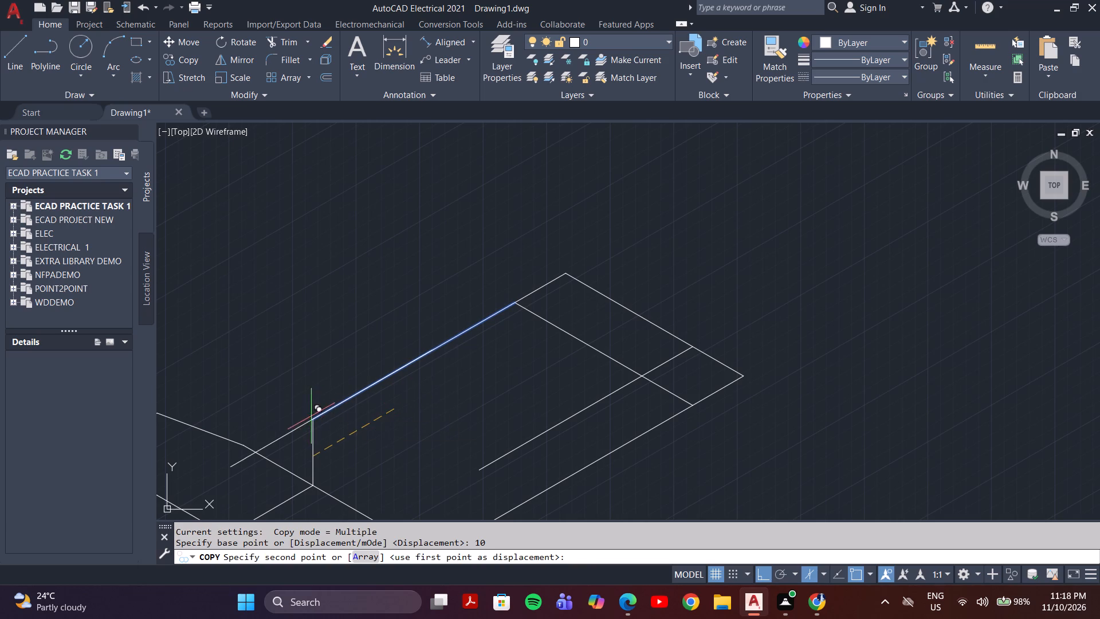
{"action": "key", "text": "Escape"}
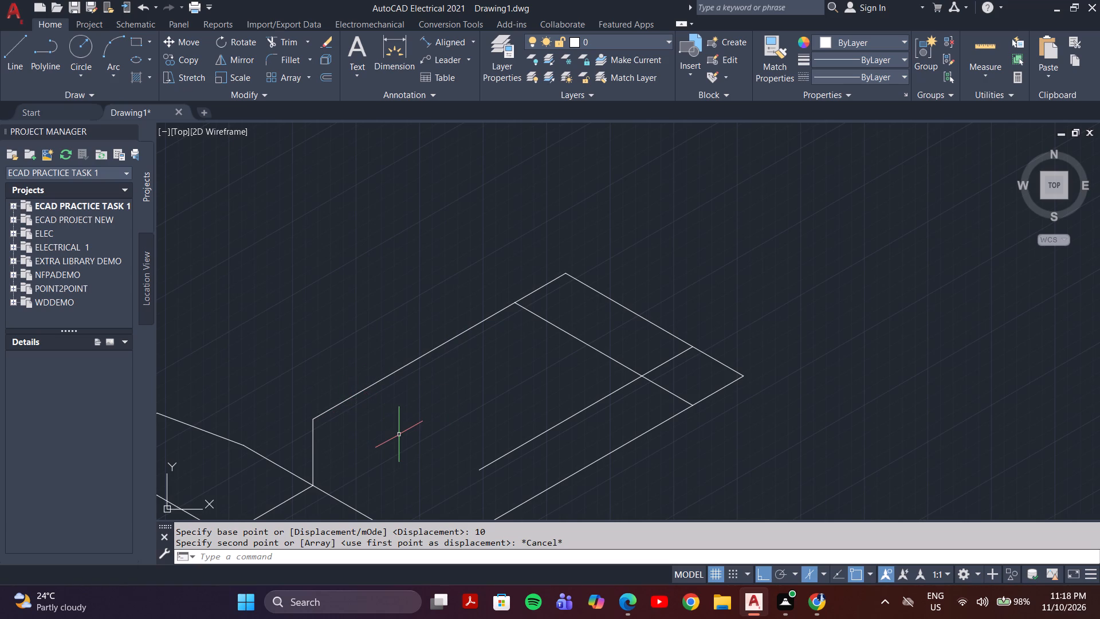
Copy the raised feature's long left edge 10 units vertically upward from its front end.
{"action": "type", "text": "co"}
{"action": "key", "text": "Return"}
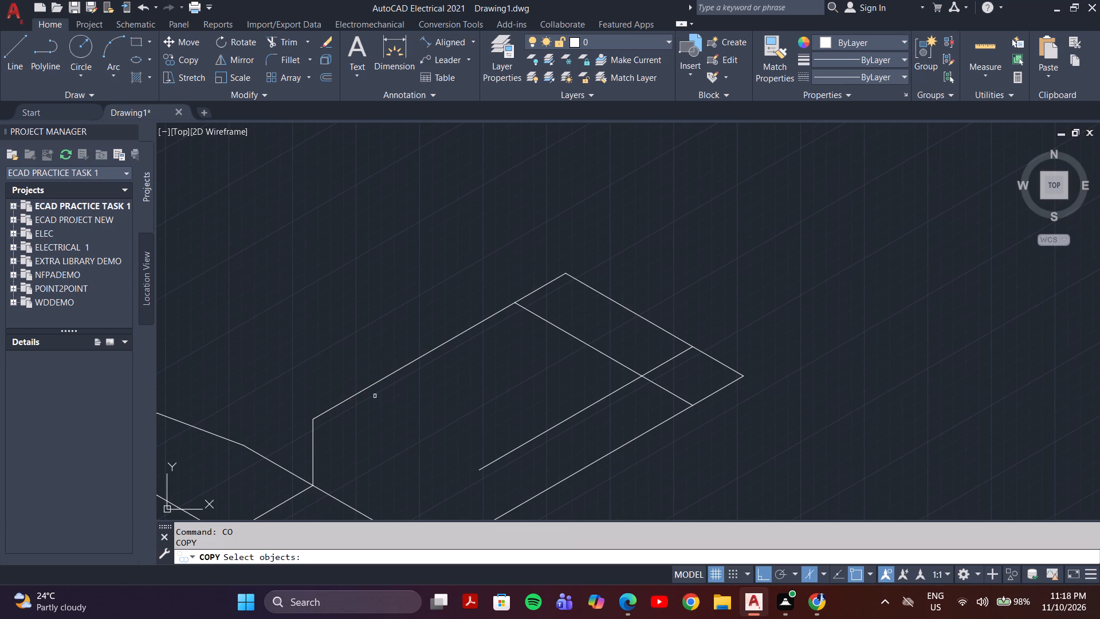
{"action": "left_click", "coordinate": [362, 391]}
{"action": "key", "text": "Return"}
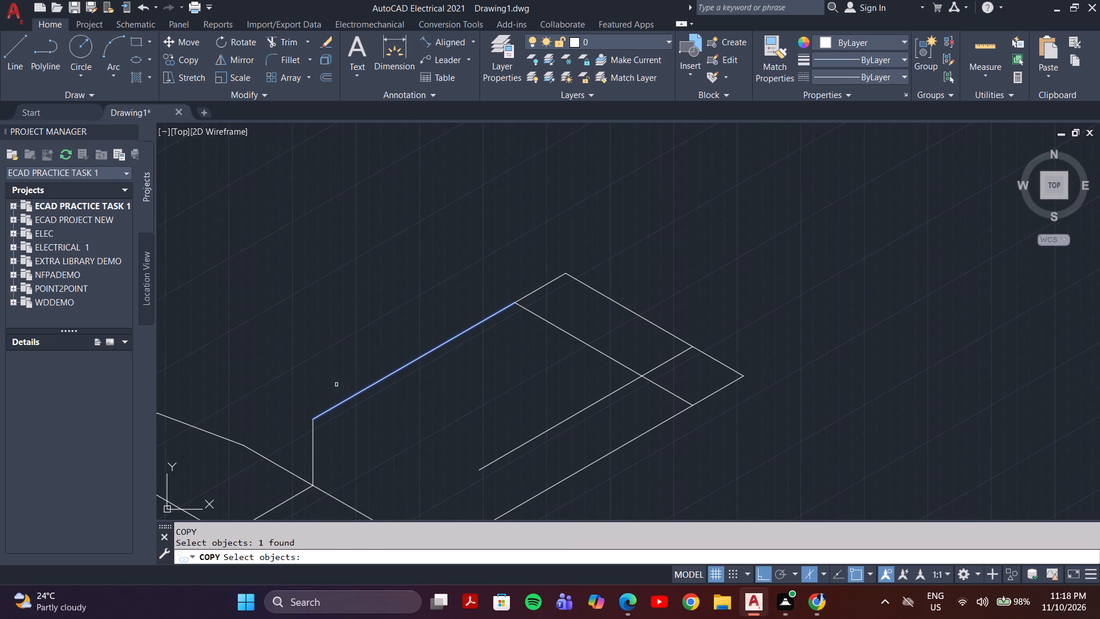
{"action": "left_click", "coordinate": [313, 418]}
{"action": "type", "text": "10"}
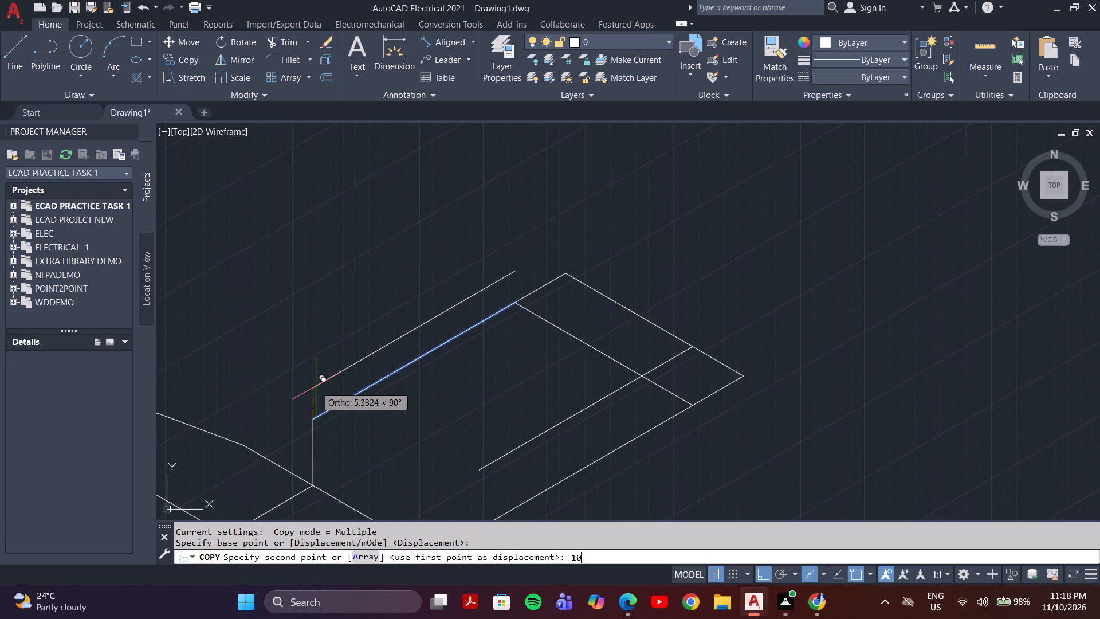
{"action": "key", "text": "Return"}
{"action": "key", "text": "Escape"}
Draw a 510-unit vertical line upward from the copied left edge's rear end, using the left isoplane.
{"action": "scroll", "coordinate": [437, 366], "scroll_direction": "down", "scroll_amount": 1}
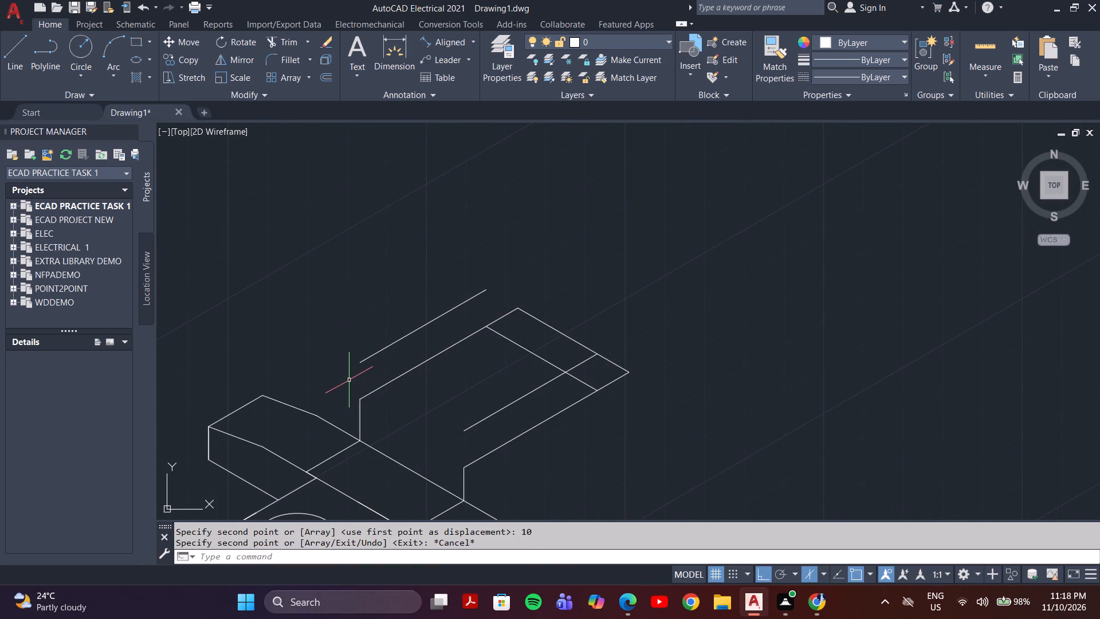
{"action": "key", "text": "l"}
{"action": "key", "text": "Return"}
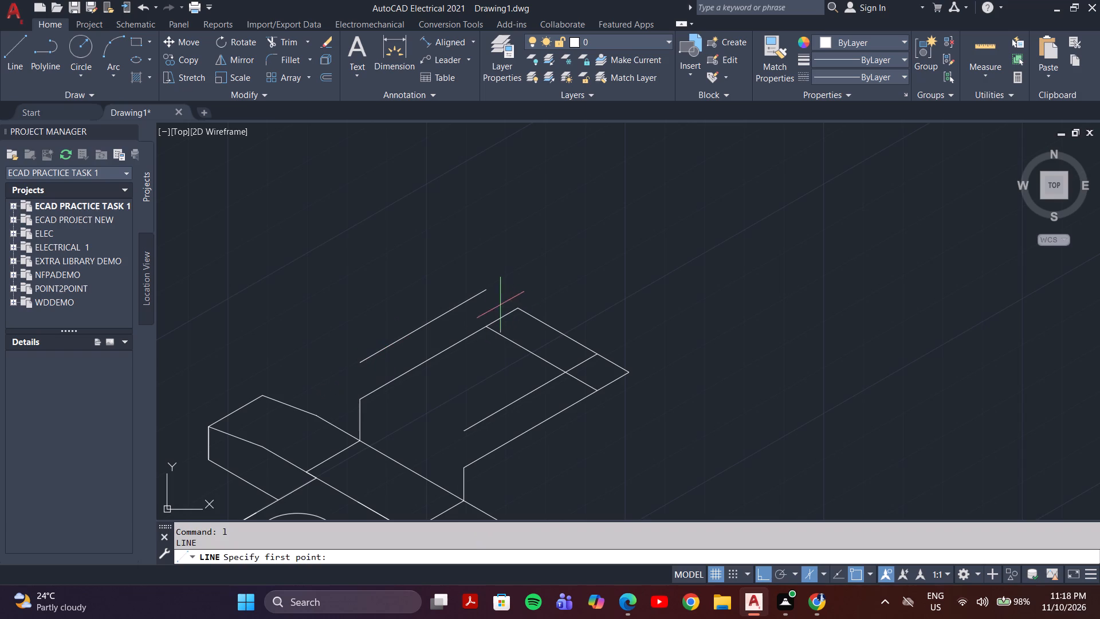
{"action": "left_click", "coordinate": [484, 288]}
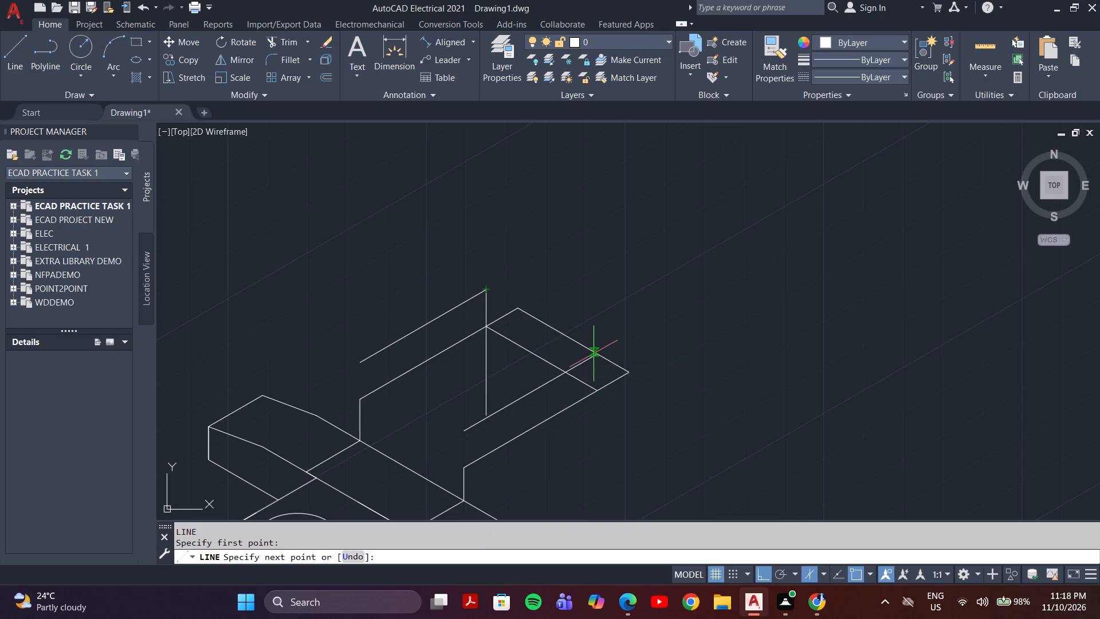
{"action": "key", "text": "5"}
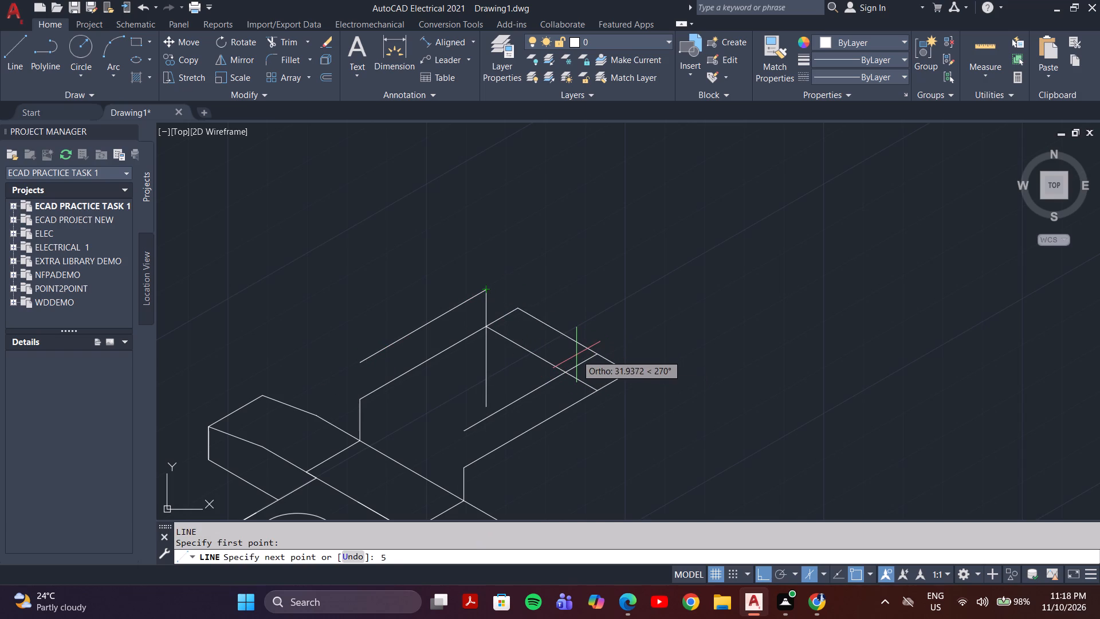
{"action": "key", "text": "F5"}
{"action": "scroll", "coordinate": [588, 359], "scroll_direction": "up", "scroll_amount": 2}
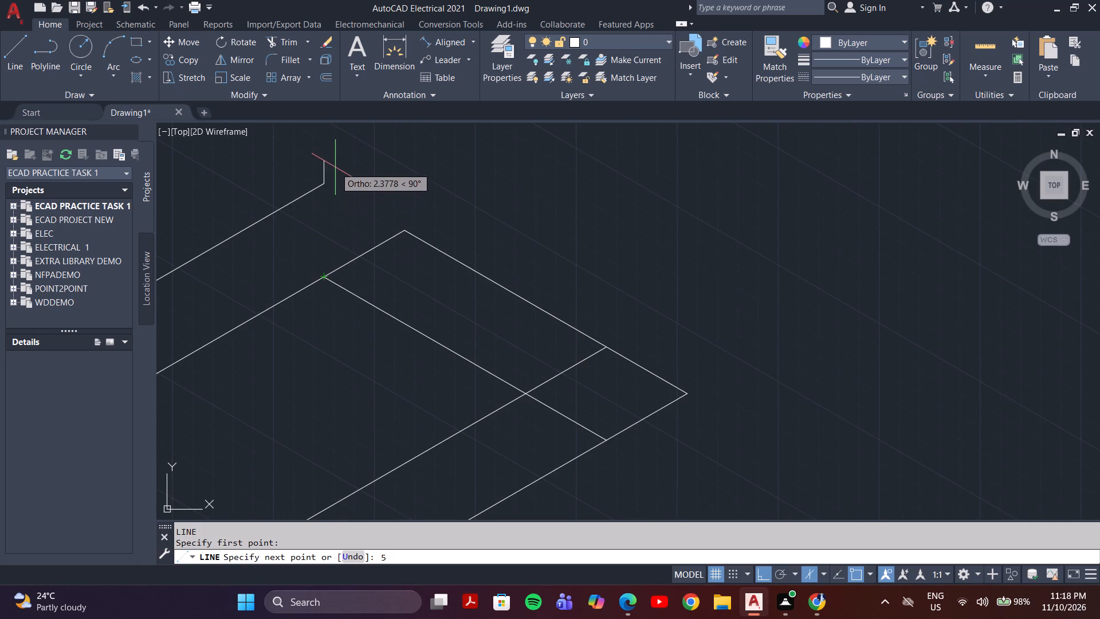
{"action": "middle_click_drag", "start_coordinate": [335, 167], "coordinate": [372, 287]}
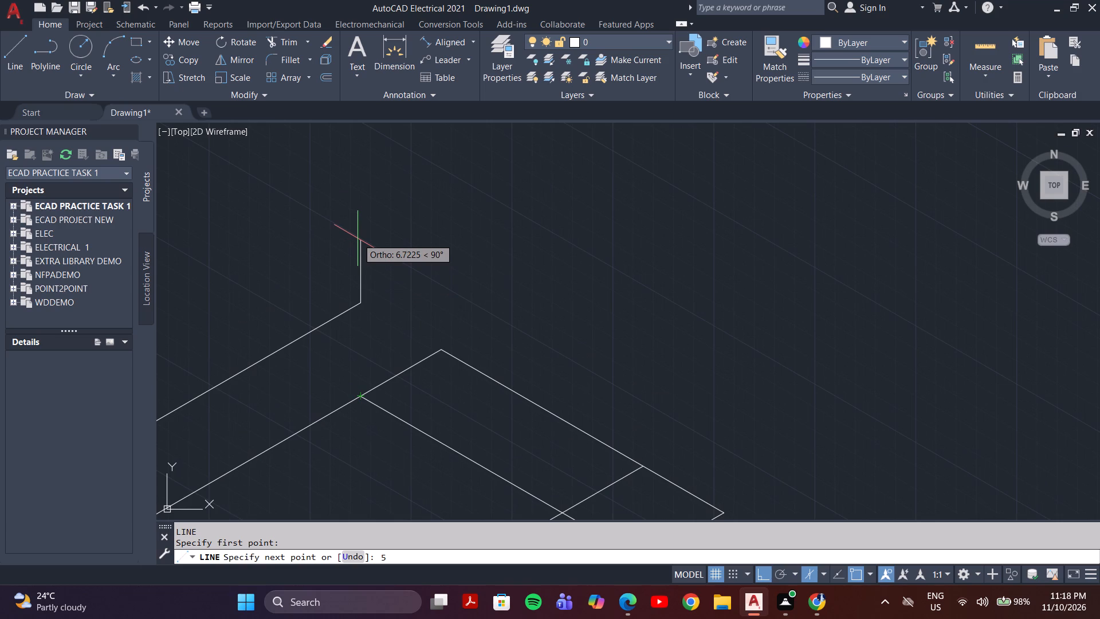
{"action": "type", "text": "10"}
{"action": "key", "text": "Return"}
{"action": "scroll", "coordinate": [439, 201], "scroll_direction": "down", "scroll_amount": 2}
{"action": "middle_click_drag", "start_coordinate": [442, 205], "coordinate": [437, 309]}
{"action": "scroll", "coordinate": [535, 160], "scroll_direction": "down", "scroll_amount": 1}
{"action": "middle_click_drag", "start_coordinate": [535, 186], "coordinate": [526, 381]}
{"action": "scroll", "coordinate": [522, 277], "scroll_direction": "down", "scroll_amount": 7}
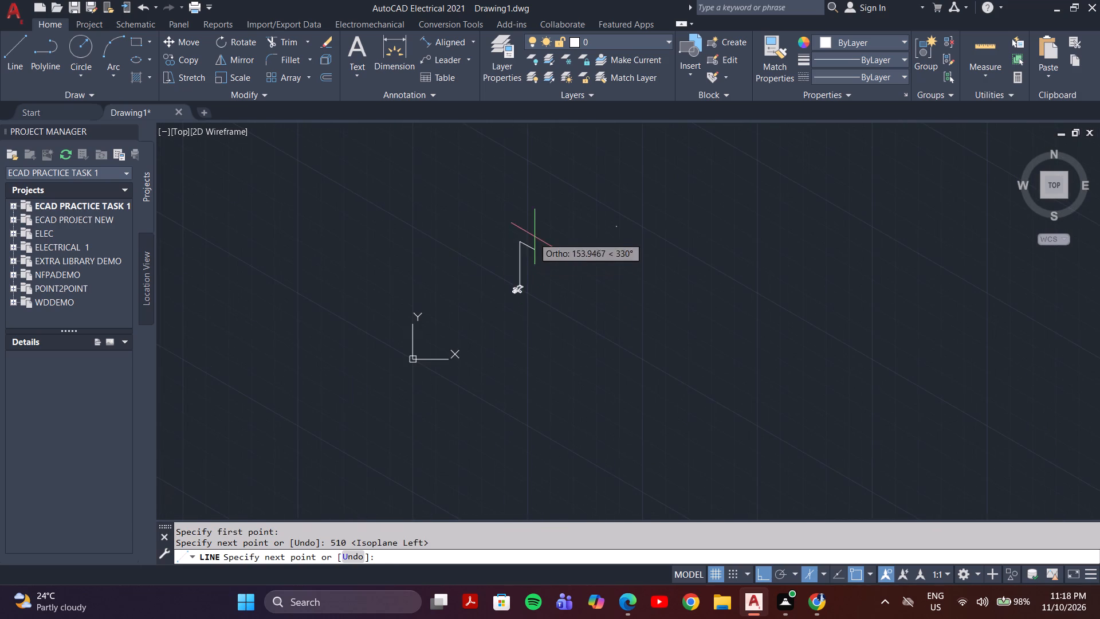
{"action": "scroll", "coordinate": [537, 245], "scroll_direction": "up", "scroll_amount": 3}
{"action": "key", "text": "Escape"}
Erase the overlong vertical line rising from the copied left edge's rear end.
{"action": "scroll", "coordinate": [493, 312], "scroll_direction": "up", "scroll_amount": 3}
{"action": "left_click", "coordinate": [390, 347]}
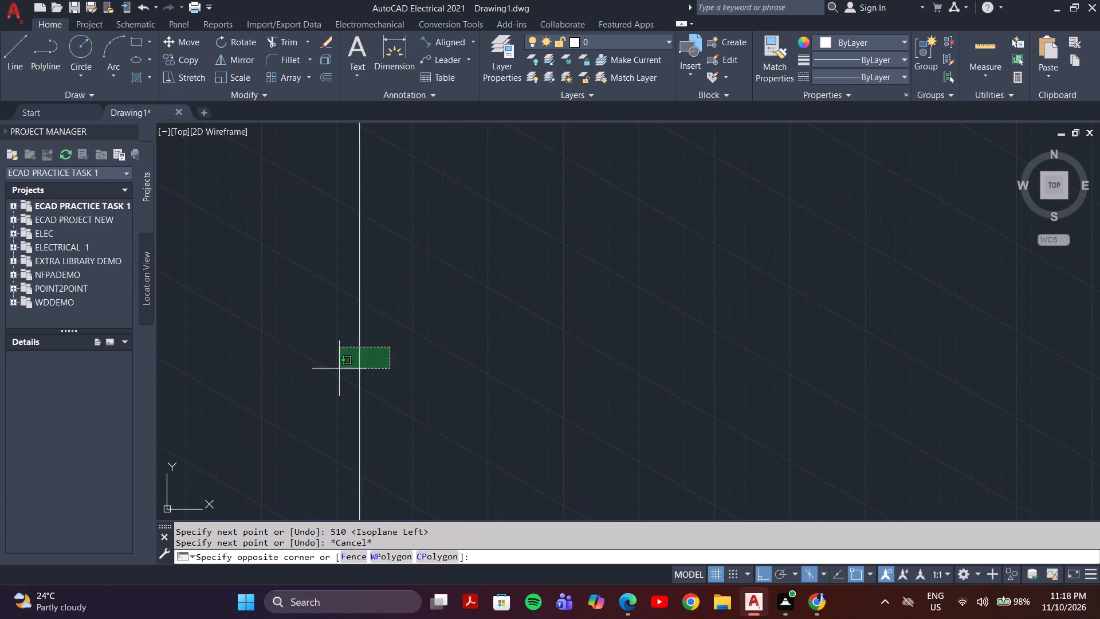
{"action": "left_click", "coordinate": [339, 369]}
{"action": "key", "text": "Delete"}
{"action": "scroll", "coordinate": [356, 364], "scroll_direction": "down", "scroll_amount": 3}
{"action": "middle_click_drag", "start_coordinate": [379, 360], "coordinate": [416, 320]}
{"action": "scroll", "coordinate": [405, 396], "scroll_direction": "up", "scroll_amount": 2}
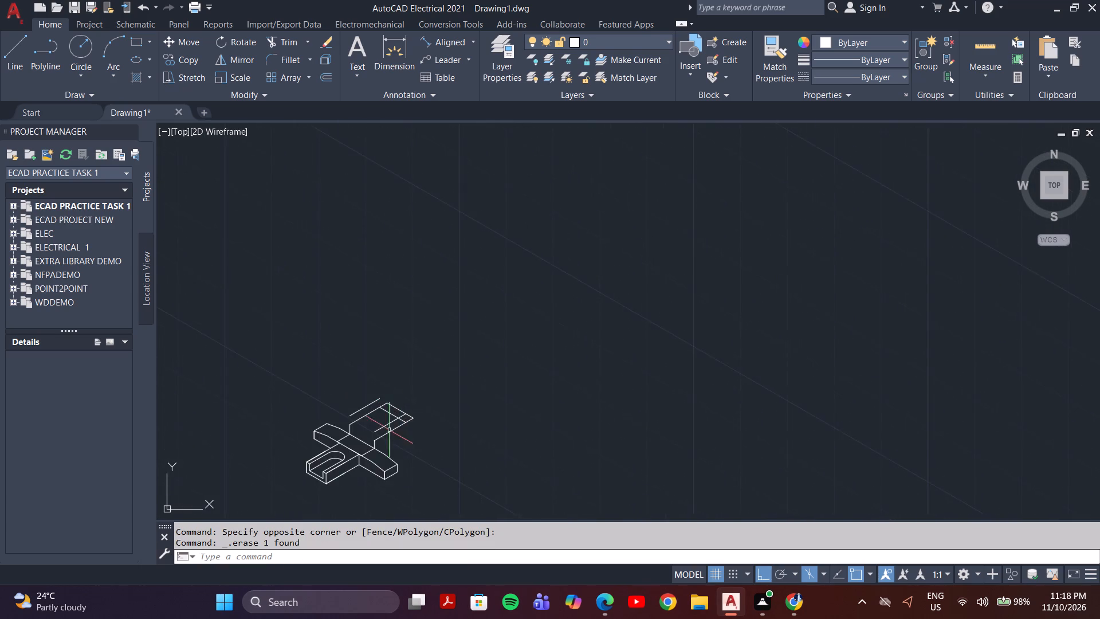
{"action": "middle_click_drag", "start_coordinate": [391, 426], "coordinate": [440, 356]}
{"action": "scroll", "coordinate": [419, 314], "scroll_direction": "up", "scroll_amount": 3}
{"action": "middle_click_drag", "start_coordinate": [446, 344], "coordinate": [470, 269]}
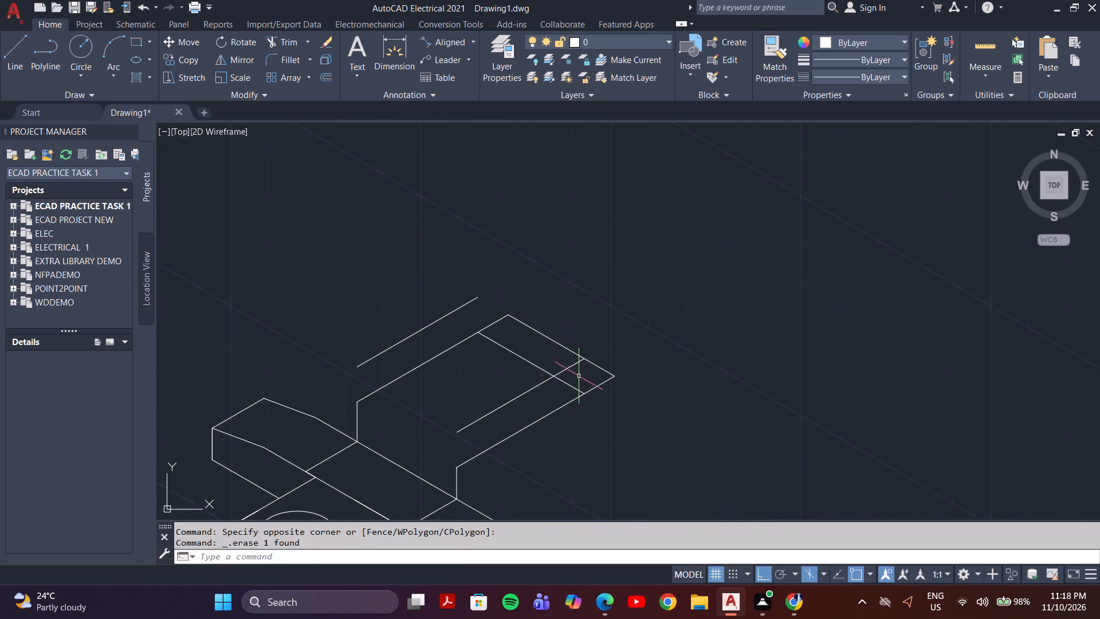
Measure the copied right edge's length from end to end with an aligned dimension, without placing it.
{"action": "left_click", "coordinate": [532, 386]}
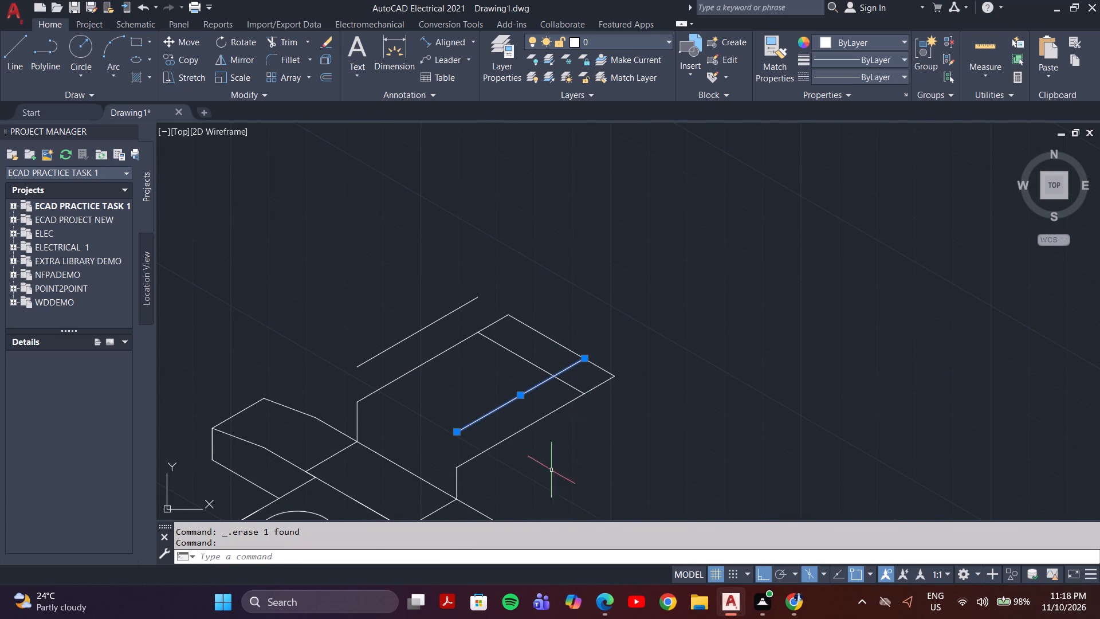
{"action": "key", "text": "Escape"}
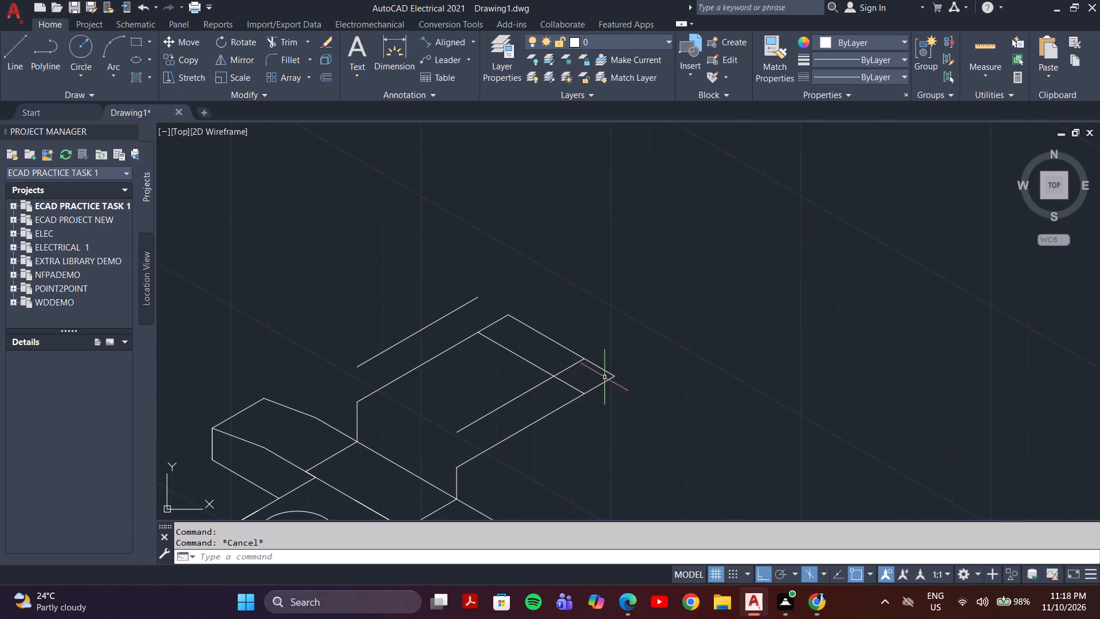
{"action": "left_click", "coordinate": [445, 38]}
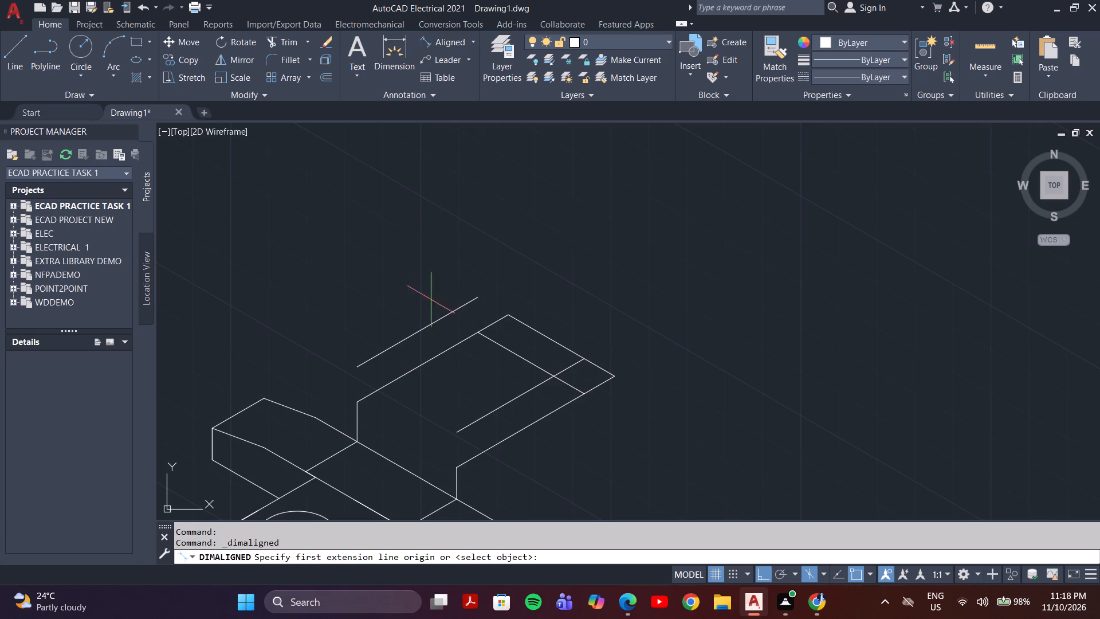
{"action": "left_click_drag", "start_coordinate": [454, 437], "coordinate": [463, 434]}
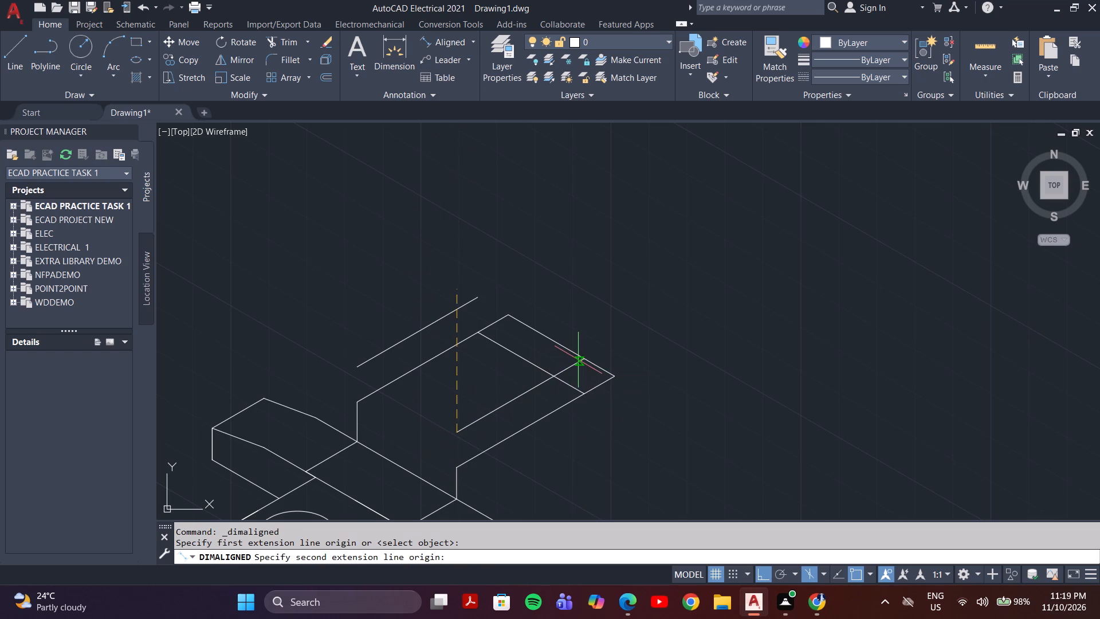
{"action": "left_click", "coordinate": [583, 360]}
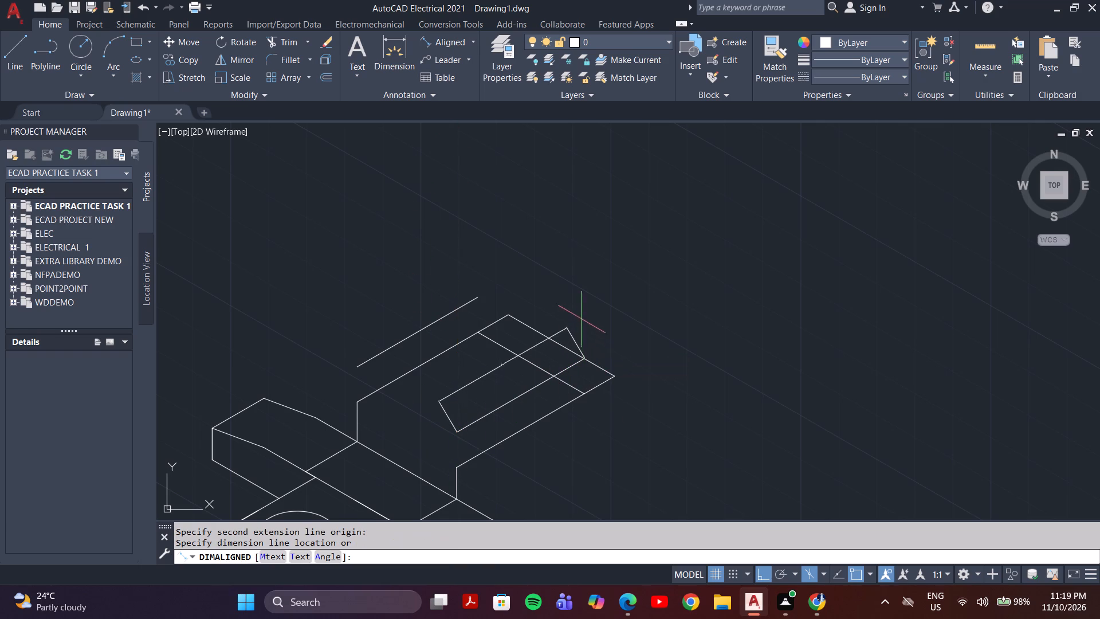
{"action": "scroll", "coordinate": [511, 358], "scroll_direction": "up", "scroll_amount": 5}
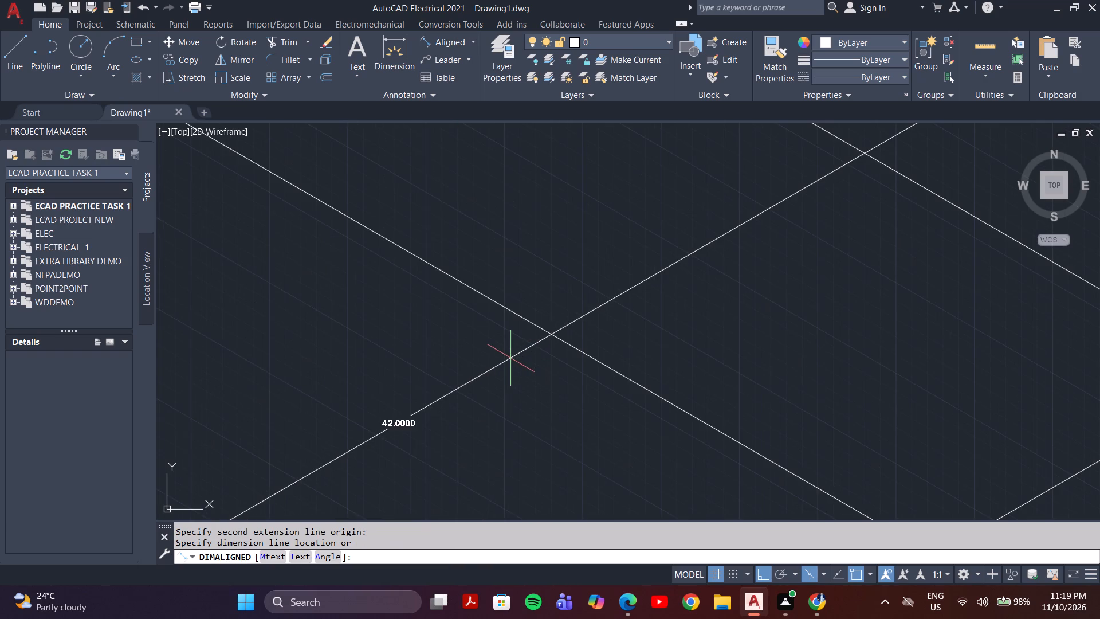
{"action": "scroll", "coordinate": [509, 359], "scroll_direction": "down", "scroll_amount": 3}
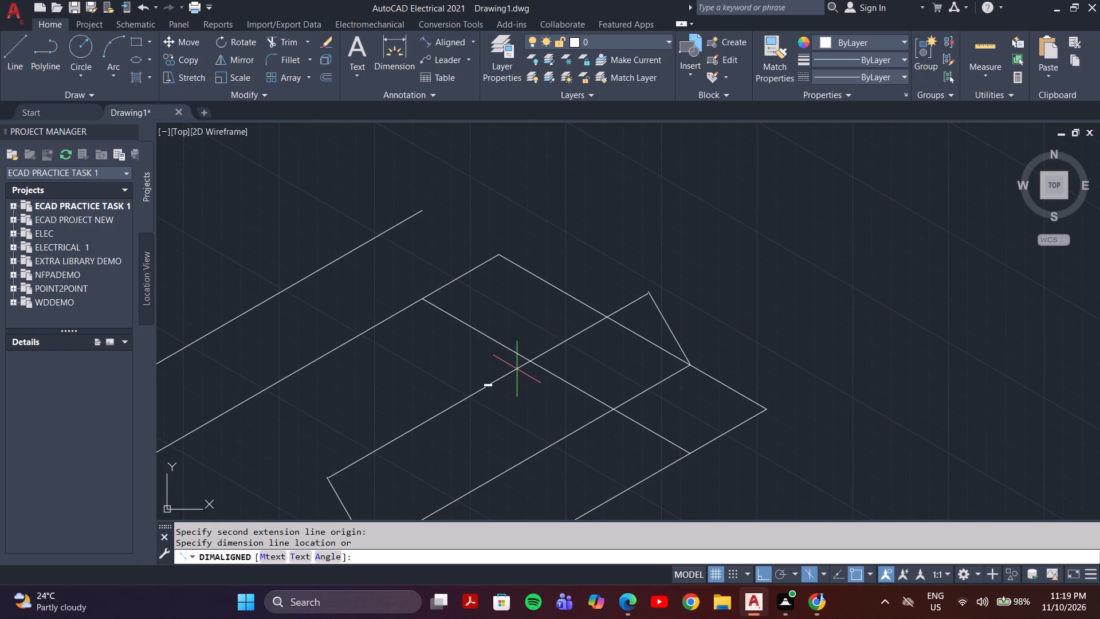
{"action": "key", "text": "Escape"}
From the copied right edge's rear end, draw a line 10 units up and continue about 39 units at 150°.
{"action": "scroll", "coordinate": [463, 347], "scroll_direction": "down", "scroll_amount": 1}
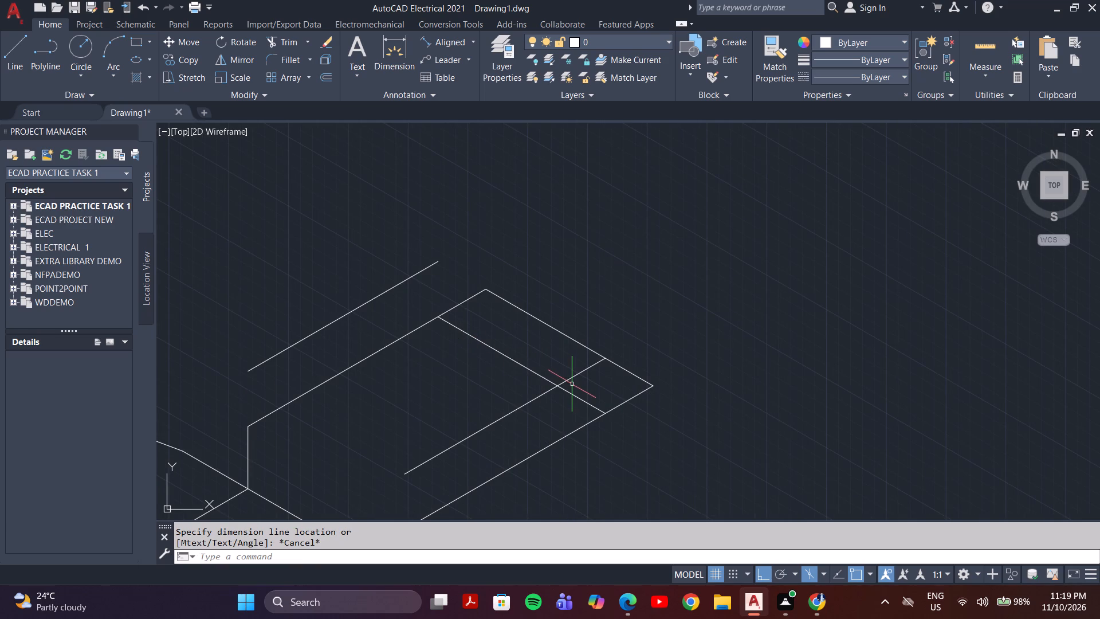
{"action": "key", "text": "l"}
{"action": "key", "text": "Return"}
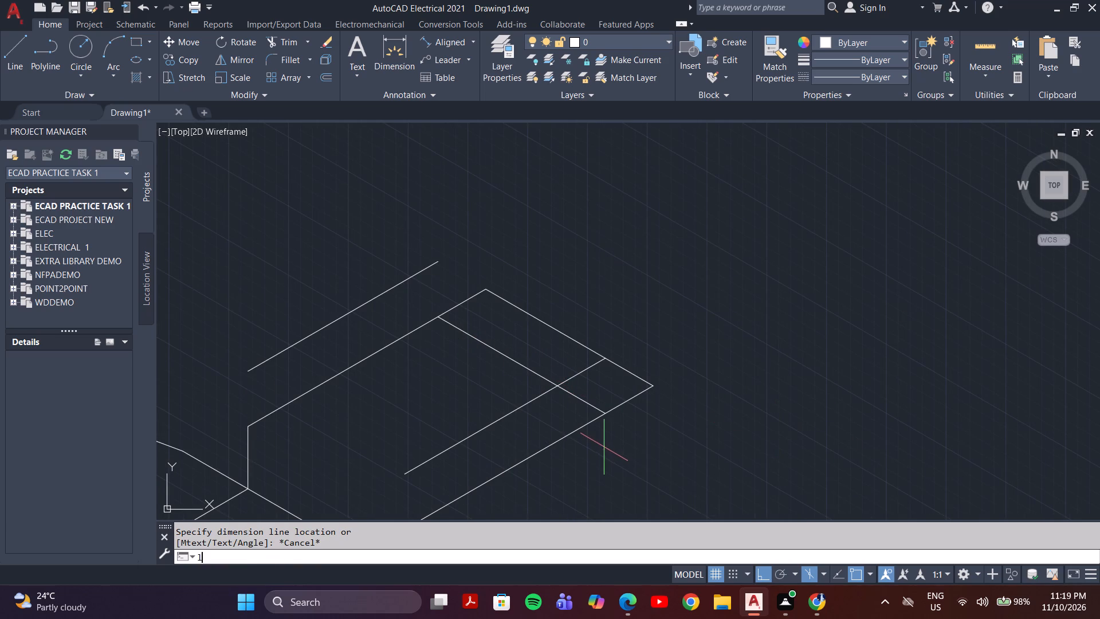
{"action": "left_click", "coordinate": [605, 358]}
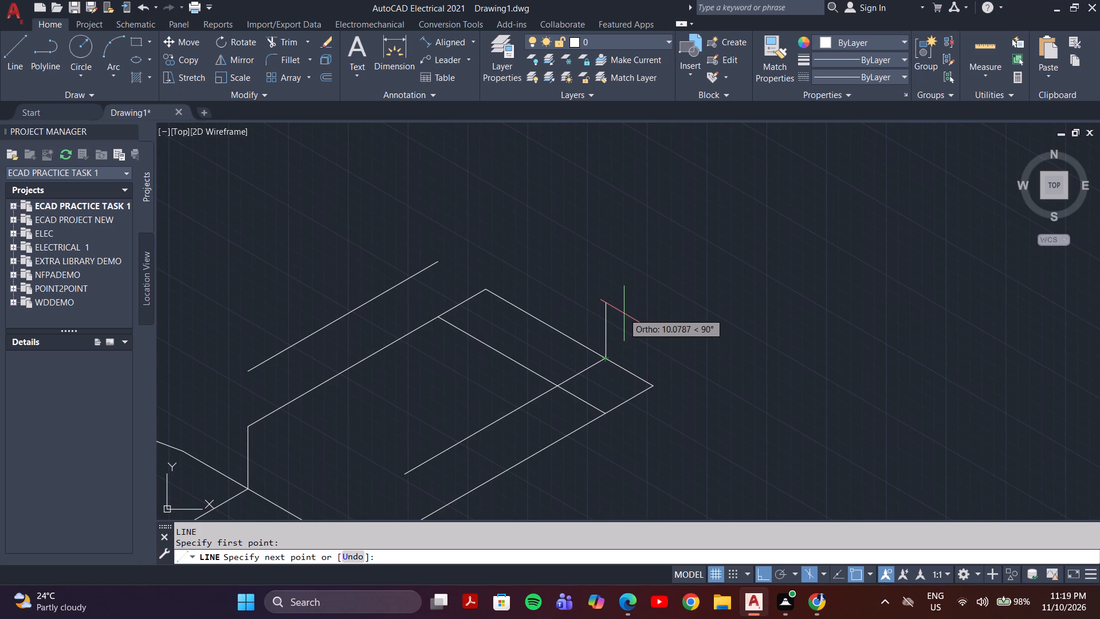
{"action": "type", "text": "10"}
{"action": "key", "text": "Return"}
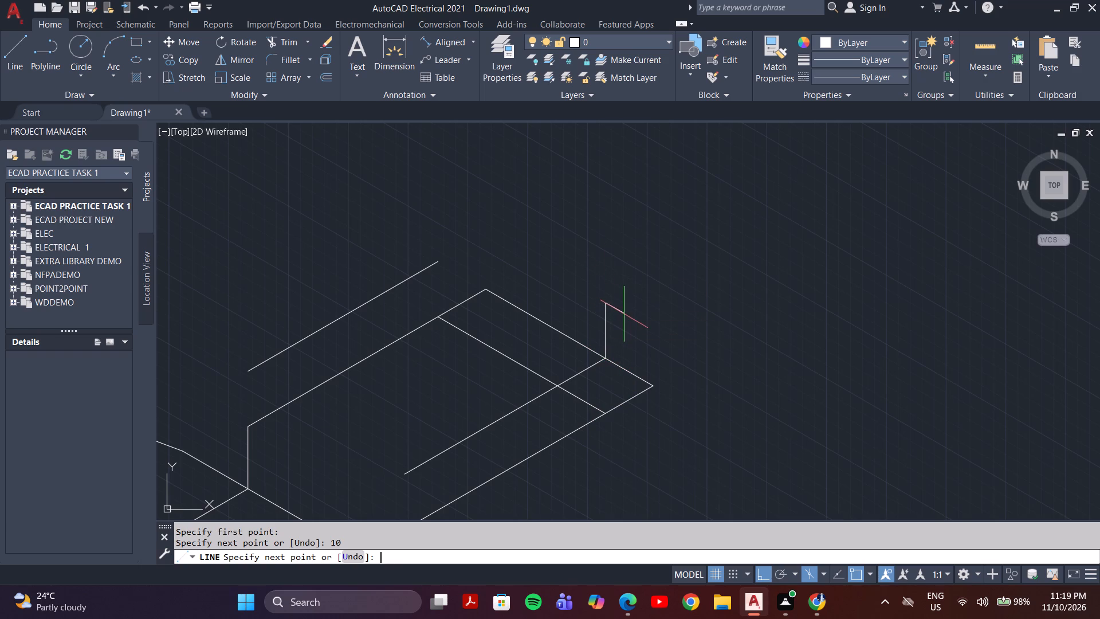
{"action": "left_click", "coordinate": [420, 219]}
{"action": "key", "text": "Escape"}
Draw a vertical line upward from the copied left edge's rear end, crossing the new 150° line.
{"action": "key", "text": "l"}
{"action": "key", "text": "Return"}
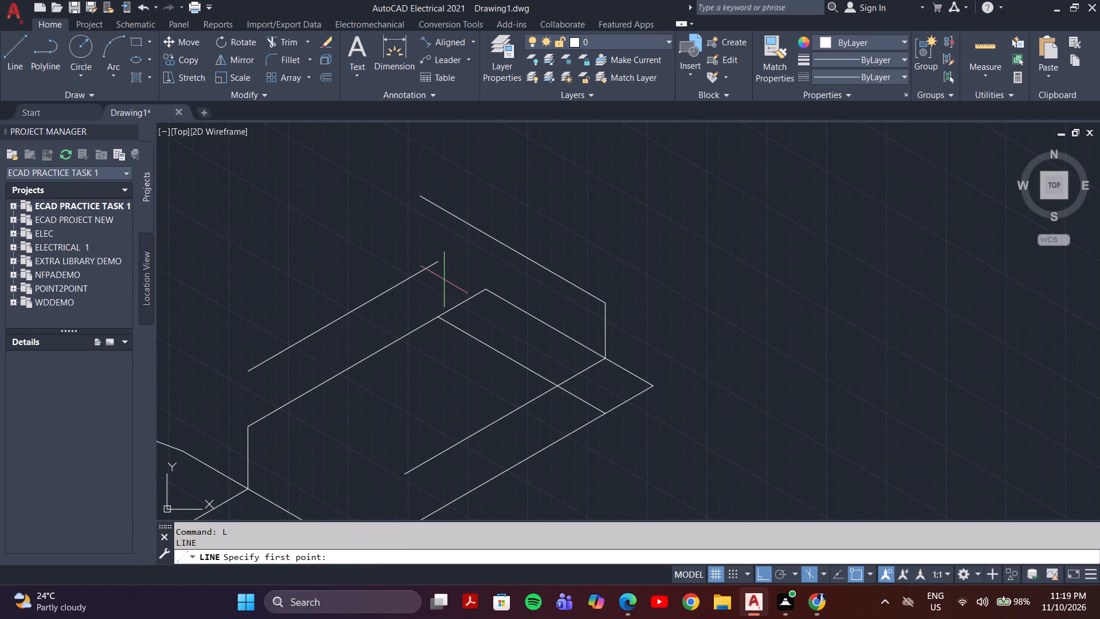
{"action": "left_click", "coordinate": [438, 263]}
{"action": "left_click", "coordinate": [450, 190]}
{"action": "key", "text": "Escape"}
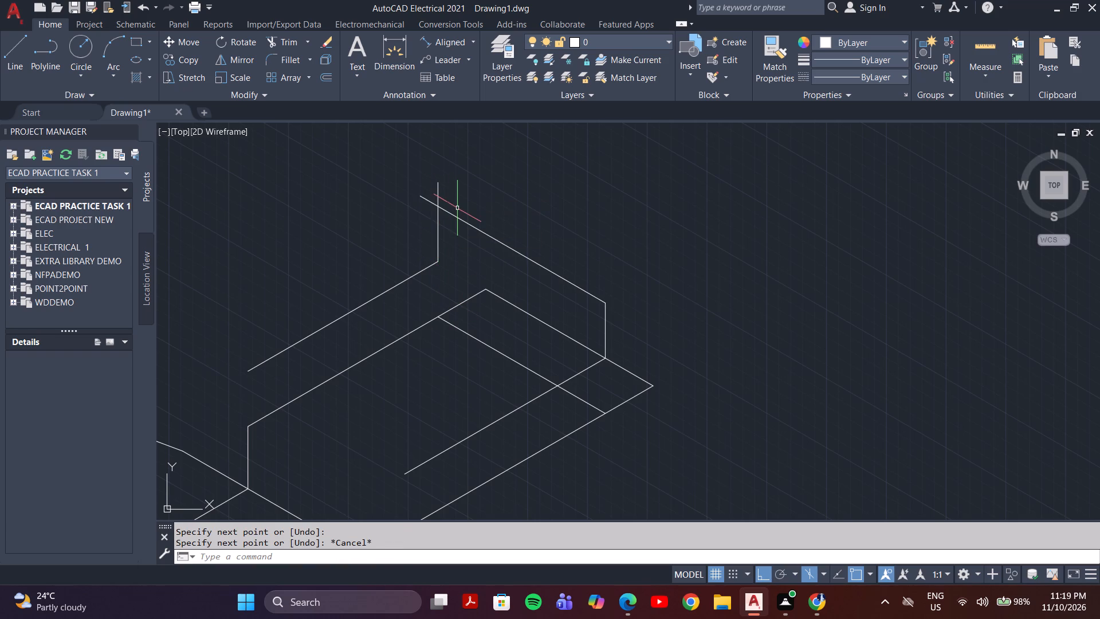
Trim both line overhangs beyond the crossing at the new rear wall's upper left corner.
{"action": "type", "text": "tr"}
{"action": "key", "text": "Return"}
{"action": "scroll", "coordinate": [438, 214], "scroll_direction": "up", "scroll_amount": 3}
{"action": "left_click_drag", "start_coordinate": [404, 203], "coordinate": [463, 139]}
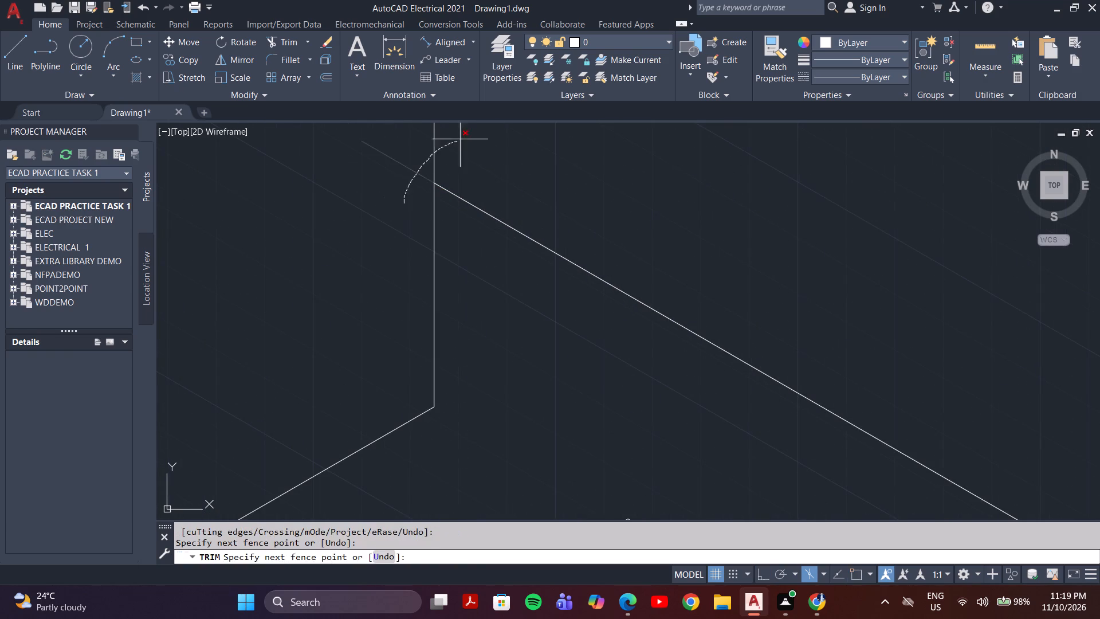
{"action": "left_click_drag", "start_coordinate": [463, 139], "coordinate": [476, 141]}
Trim away the lower copied left edge with its rear overhang and the rear cross line up to the copied right edge.
{"action": "scroll", "coordinate": [476, 150], "scroll_direction": "down", "scroll_amount": 3}
{"action": "left_click", "coordinate": [575, 276]}
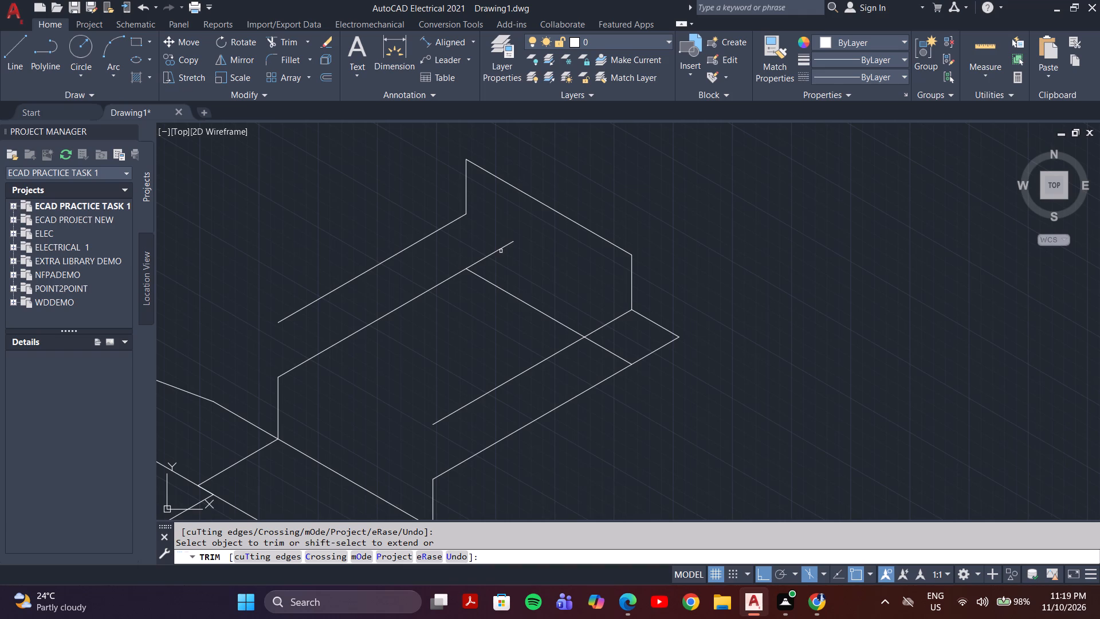
{"action": "left_click", "coordinate": [498, 250]}
{"action": "left_click", "coordinate": [497, 285]}
{"action": "left_click", "coordinate": [388, 314]}
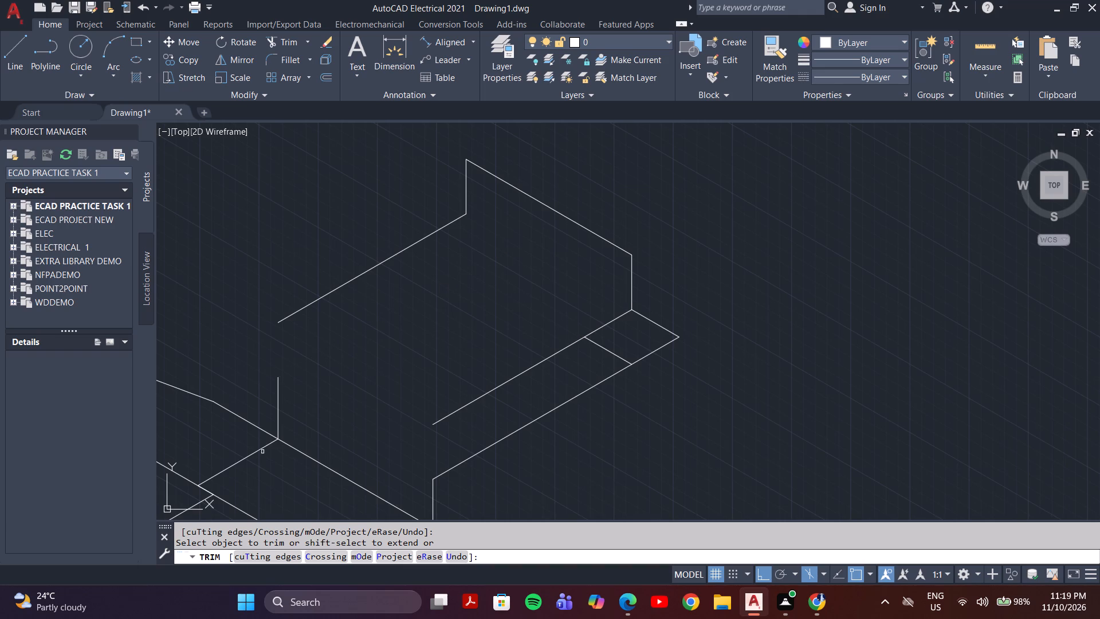
{"action": "key", "text": "Escape"}
Draw vertical lines closing the gaps between the front uprights and the front ends of the upper left and right edges.
{"action": "key", "text": "l"}
{"action": "key", "text": "Return"}
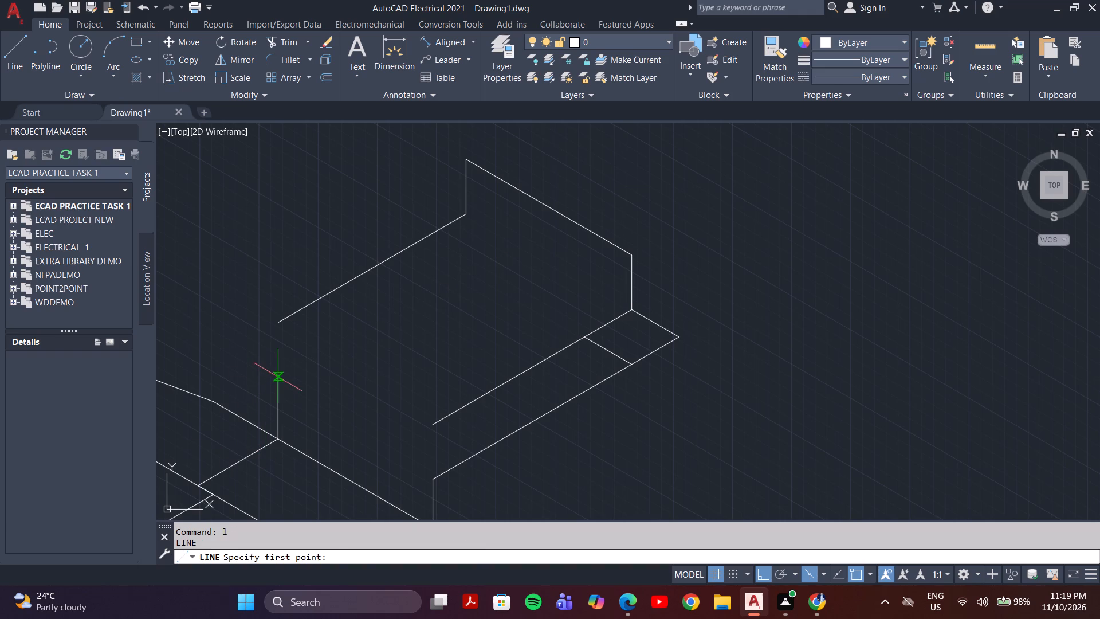
{"action": "left_click", "coordinate": [280, 377]}
{"action": "left_click", "coordinate": [277, 324]}
{"action": "key", "text": "Escape"}
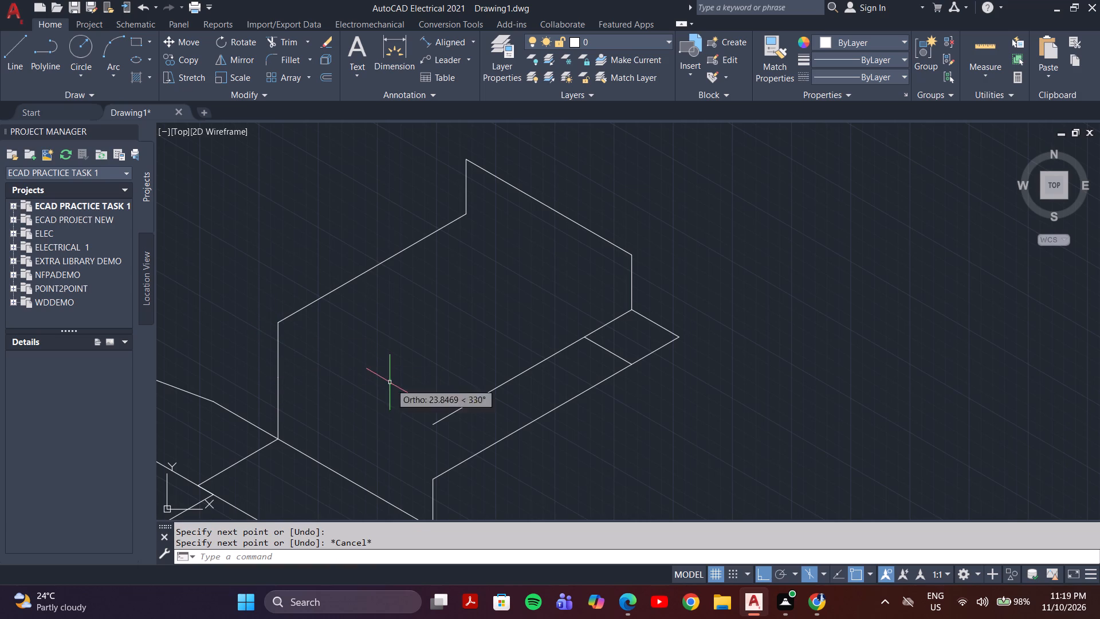
{"action": "middle_click_drag", "start_coordinate": [426, 441], "coordinate": [378, 388]}
{"action": "key", "text": "l"}
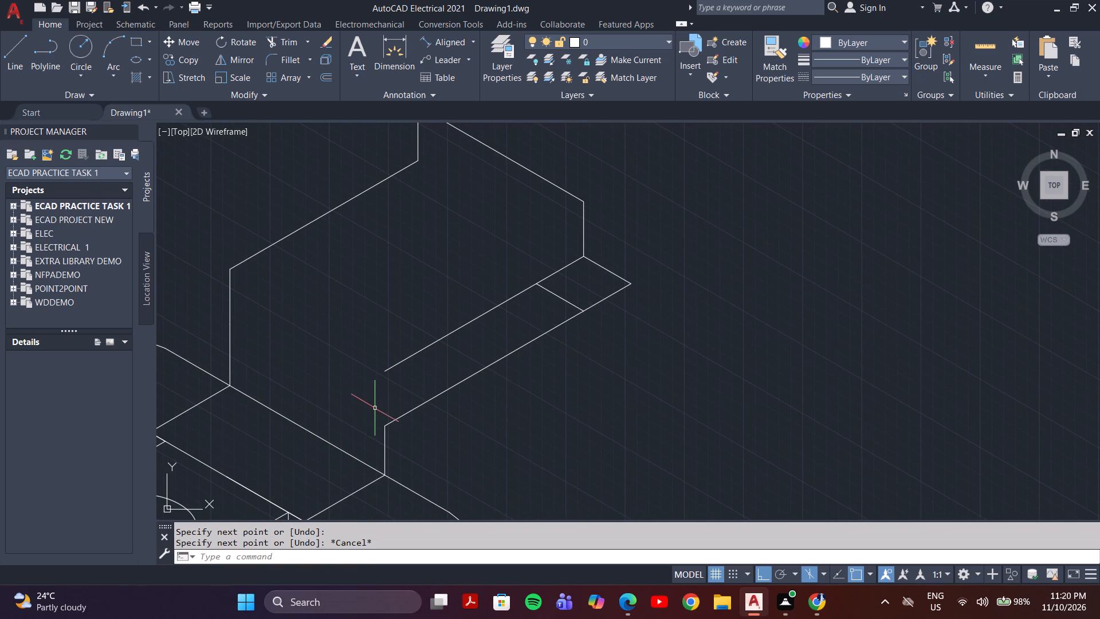
{"action": "key", "text": "Return"}
{"action": "left_click", "coordinate": [386, 430]}
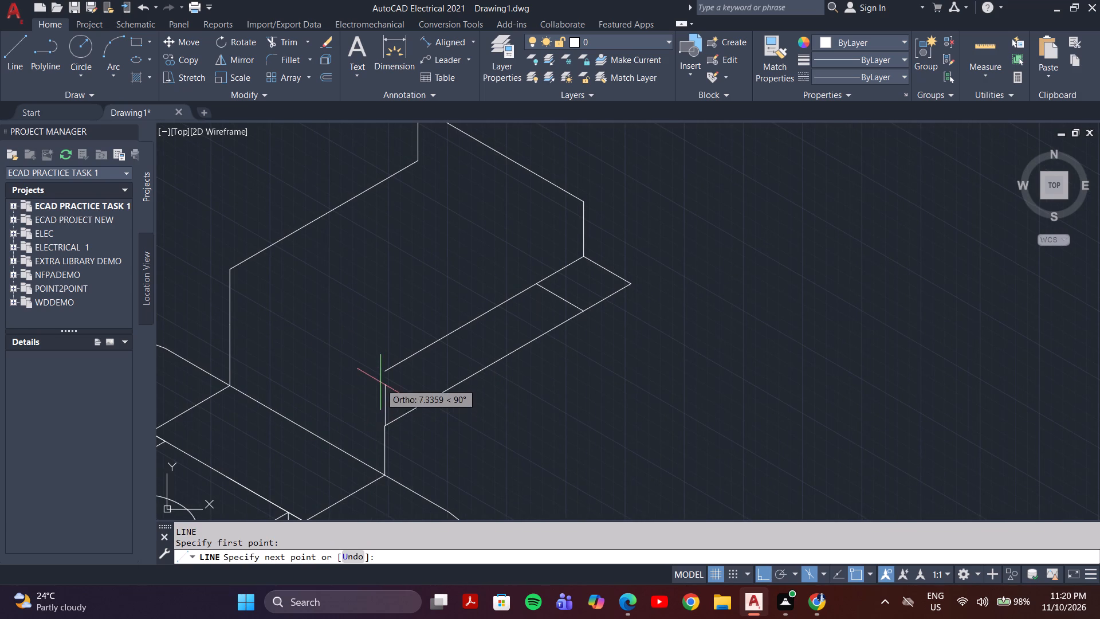
{"action": "left_click", "coordinate": [384, 369]}
{"action": "key", "text": "Escape"}
Delete the two short 150° lines joining the upper and lower right edges near their rear ends.
{"action": "scroll", "coordinate": [471, 358], "scroll_direction": "down", "scroll_amount": 2}
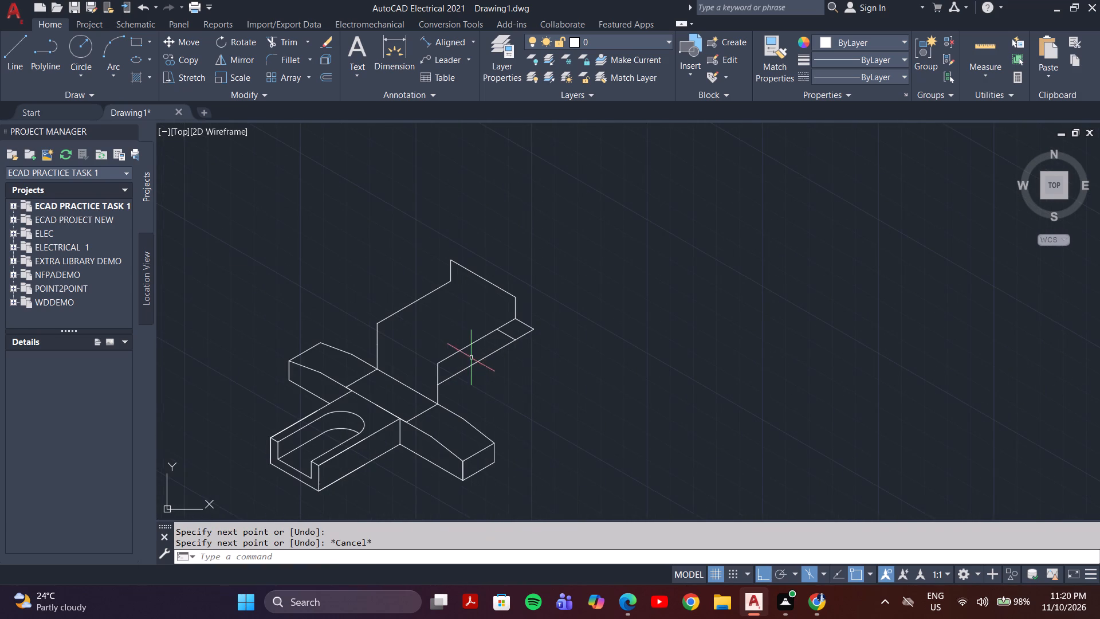
{"action": "key", "text": "Escape"}
{"action": "middle_click_drag", "start_coordinate": [504, 374], "coordinate": [498, 420]}
{"action": "scroll", "coordinate": [502, 394], "scroll_direction": "up", "scroll_amount": 1}
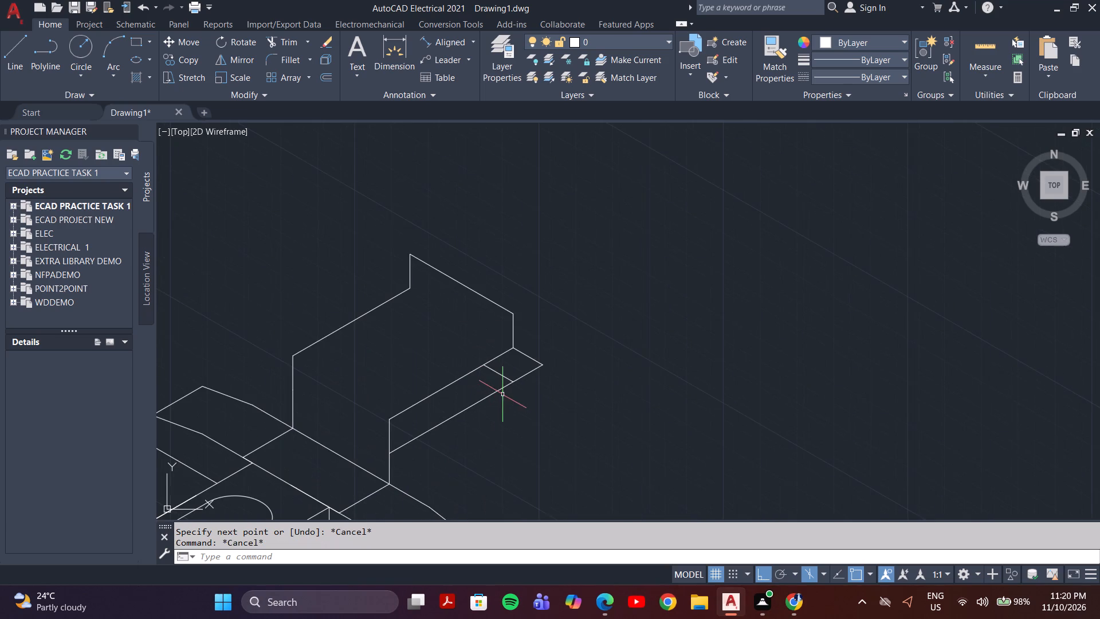
{"action": "scroll", "coordinate": [498, 376], "scroll_direction": "up", "scroll_amount": 2}
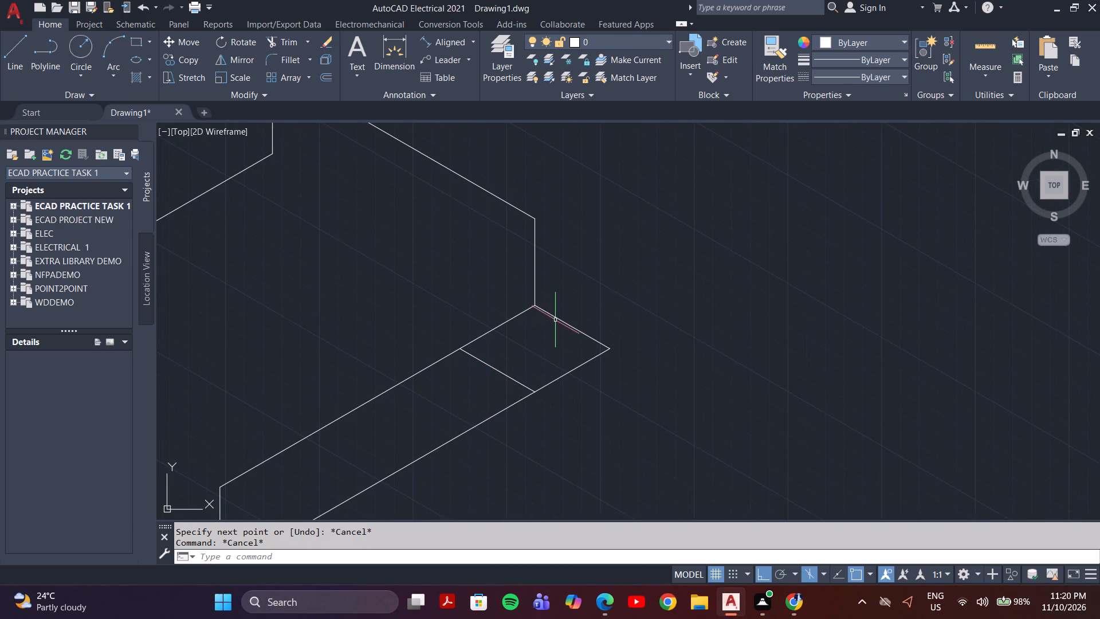
{"action": "left_click", "coordinate": [557, 315]}
{"action": "key", "text": "Delete"}
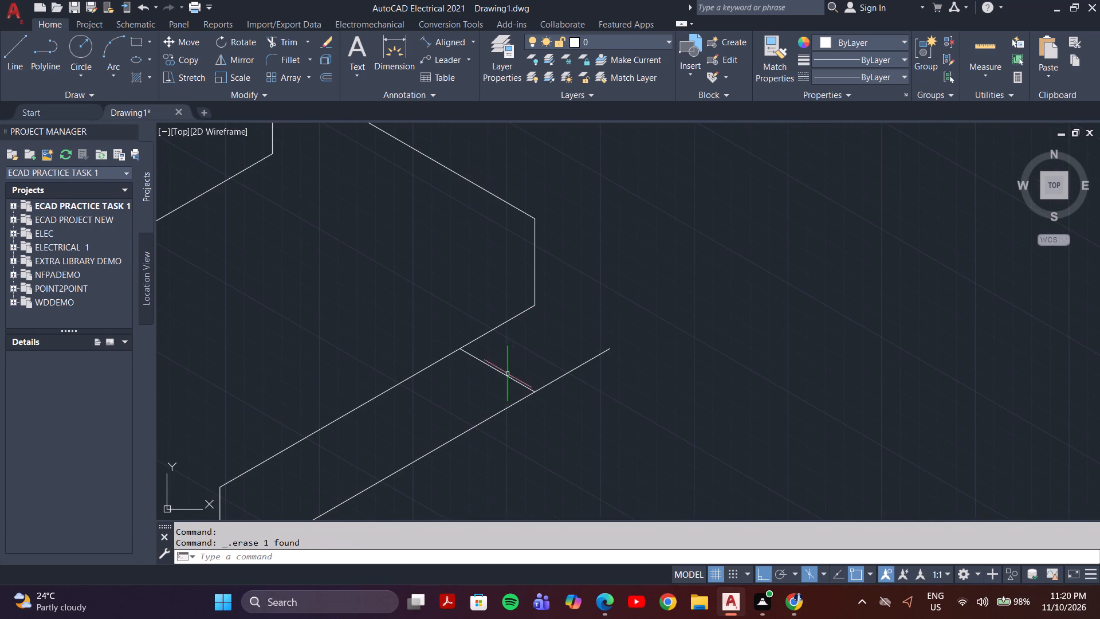
{"action": "left_click", "coordinate": [503, 374]}
{"action": "key", "text": "Delete"}
From the lower right edge's rear end, draw a line 20 units up and continue at 150° parallel to the wall's top edge.
{"action": "scroll", "coordinate": [518, 374], "scroll_direction": "down", "scroll_amount": 1}
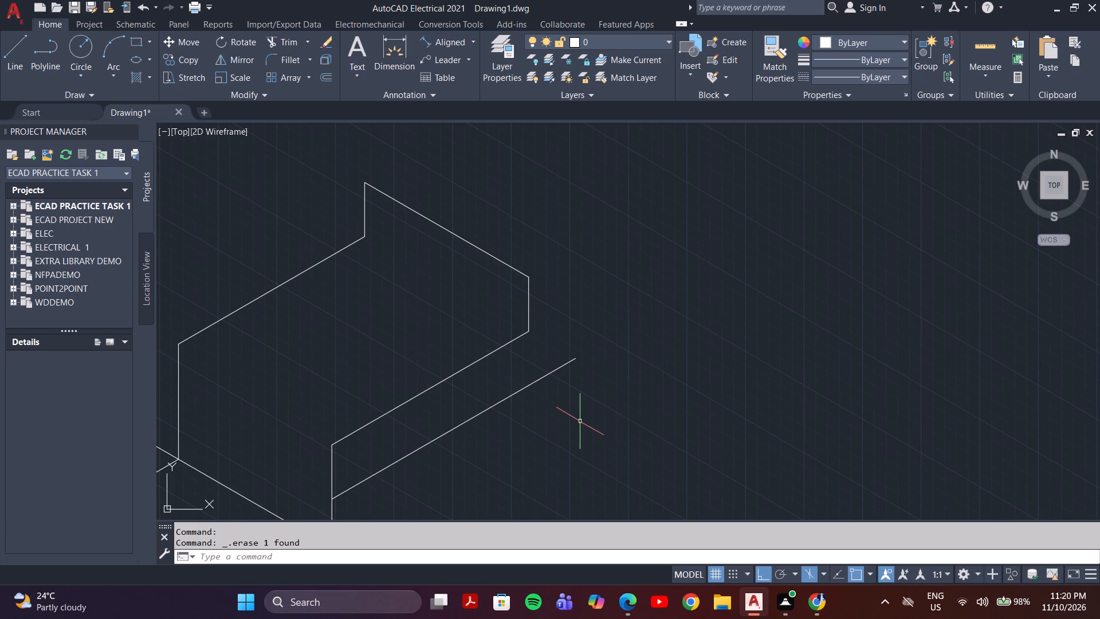
{"action": "key", "text": "l"}
{"action": "key", "text": "Return"}
{"action": "left_click", "coordinate": [577, 360]}
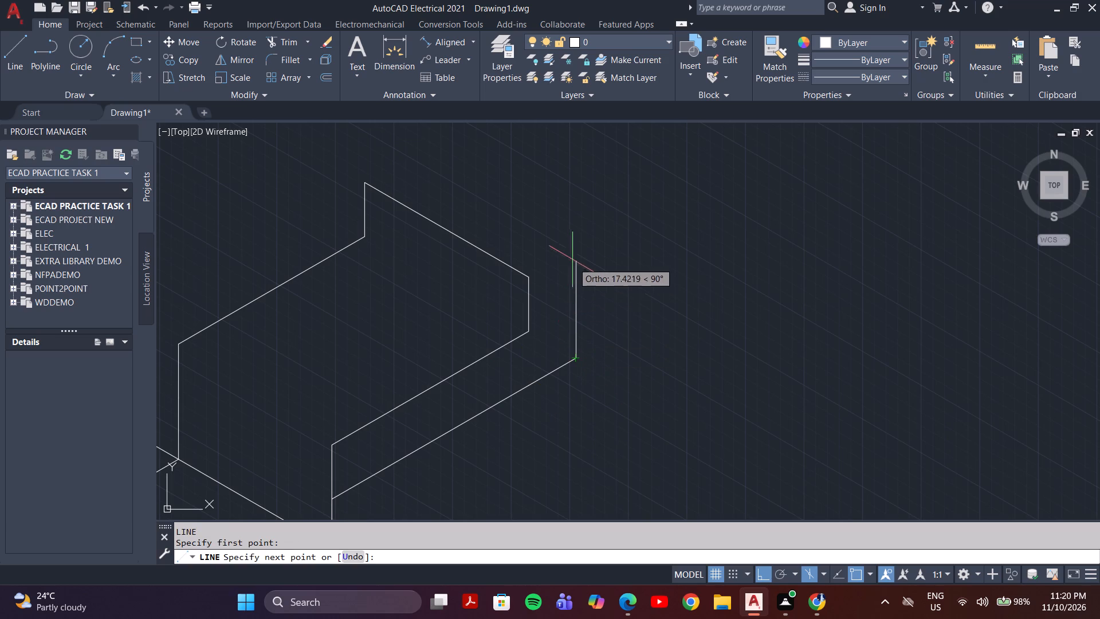
{"action": "type", "text": "20"}
{"action": "key", "text": "Return"}
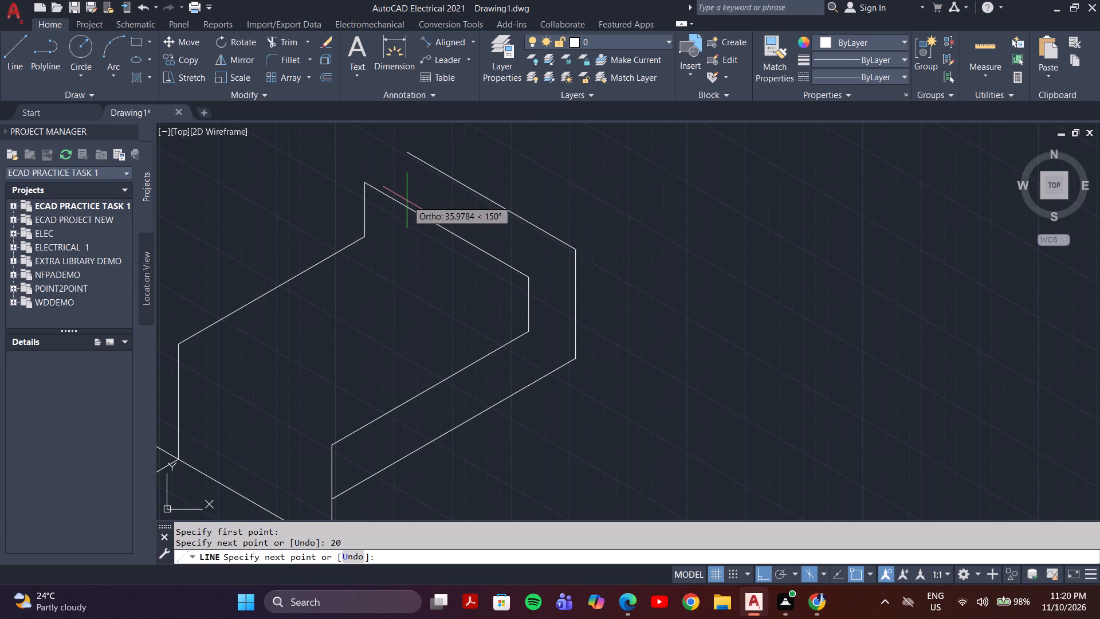
{"action": "left_click", "coordinate": [373, 168]}
{"action": "key", "text": "Escape"}
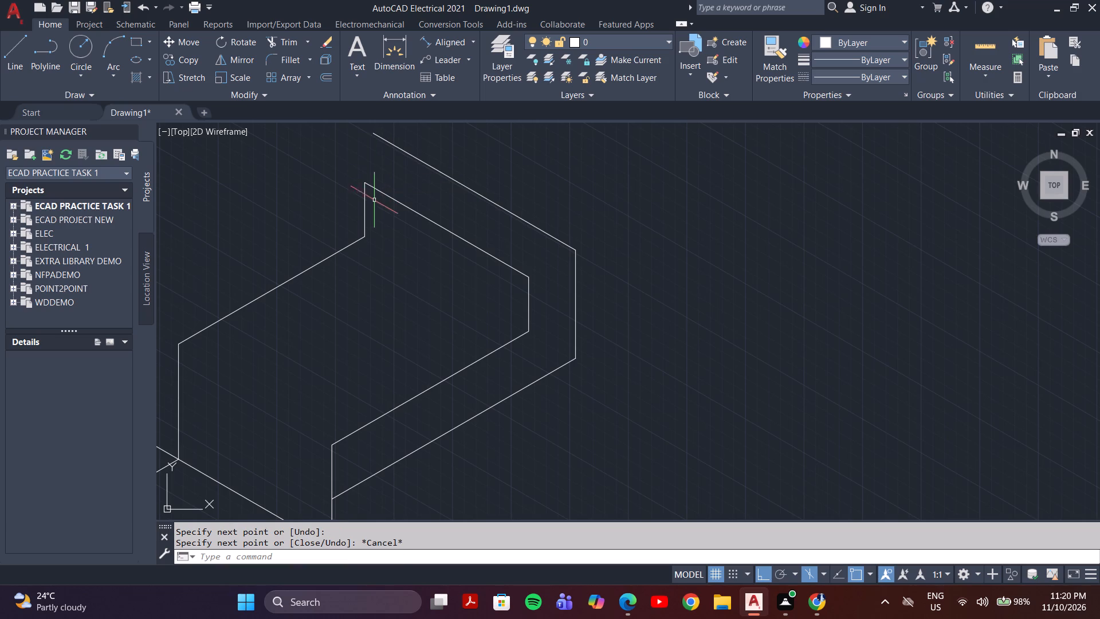
In the top isoplane, draw a 30° line from the wall's upper left corner, crossing the outer 150° line.
{"action": "key", "text": "l"}
{"action": "key", "text": "Return"}
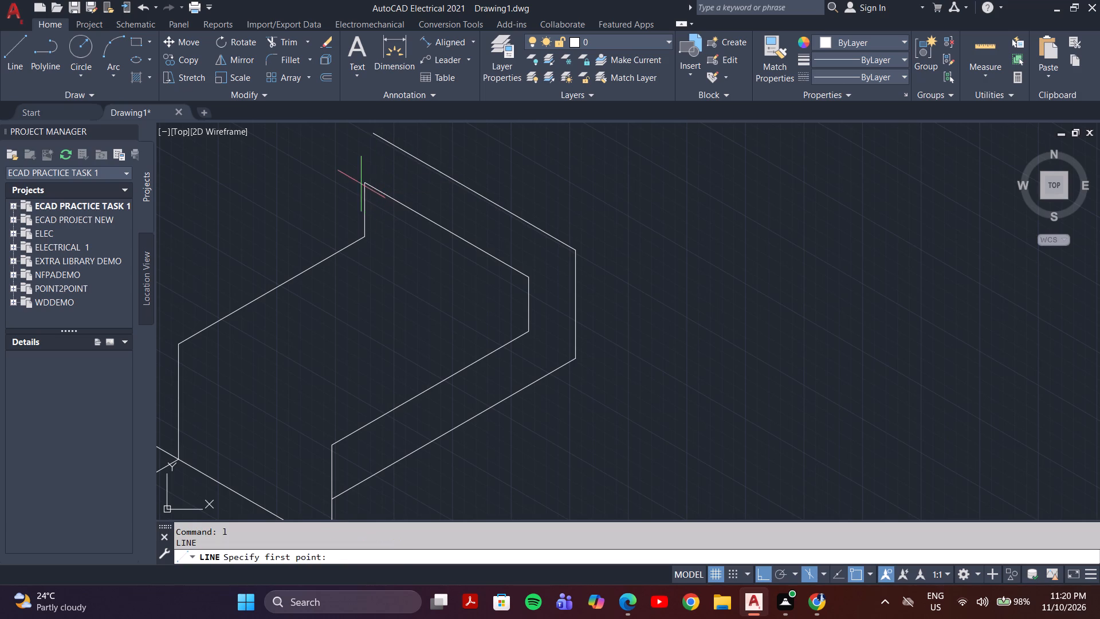
{"action": "left_click", "coordinate": [367, 182]}
{"action": "middle_click_drag", "start_coordinate": [414, 148], "coordinate": [399, 247]}
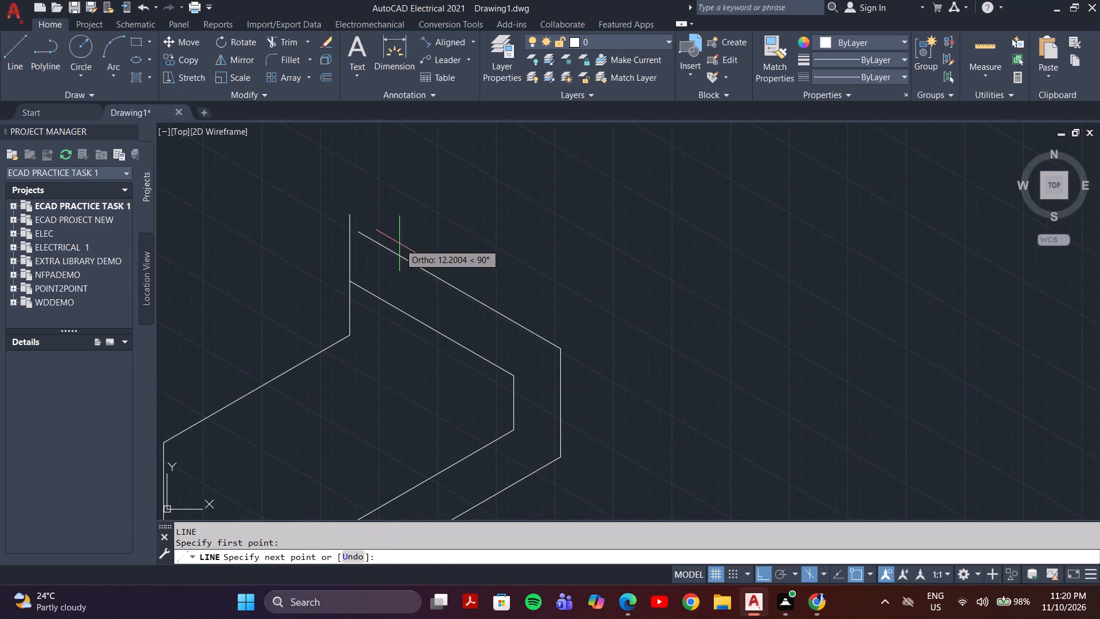
{"action": "key", "text": "F5"}
{"action": "left_click", "coordinate": [420, 237]}
{"action": "key", "text": "Escape"}
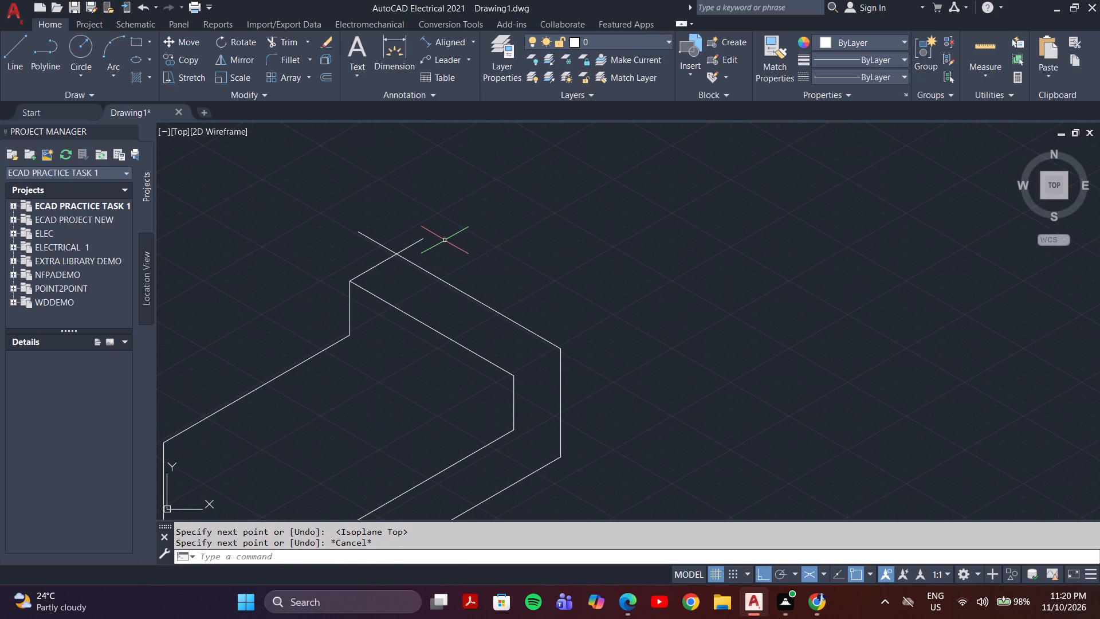
Trim both line overhangs beyond the crossing at the rear wall's outer upper left corner.
{"action": "type", "text": "tr"}
{"action": "key", "text": "Return"}
{"action": "left_click_drag", "start_coordinate": [429, 246], "coordinate": [366, 249]}
{"action": "scroll", "coordinate": [386, 241], "scroll_direction": "down", "scroll_amount": 2}
{"action": "middle_click_drag", "start_coordinate": [451, 246], "coordinate": [559, 254]}
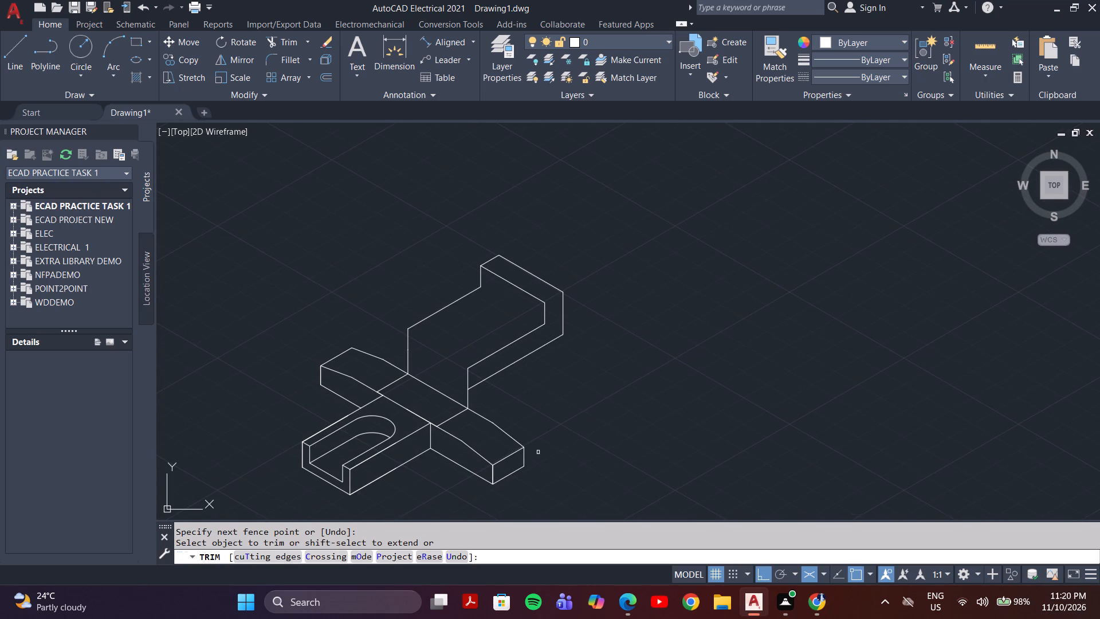
{"action": "scroll", "coordinate": [472, 387], "scroll_direction": "up", "scroll_amount": 2}
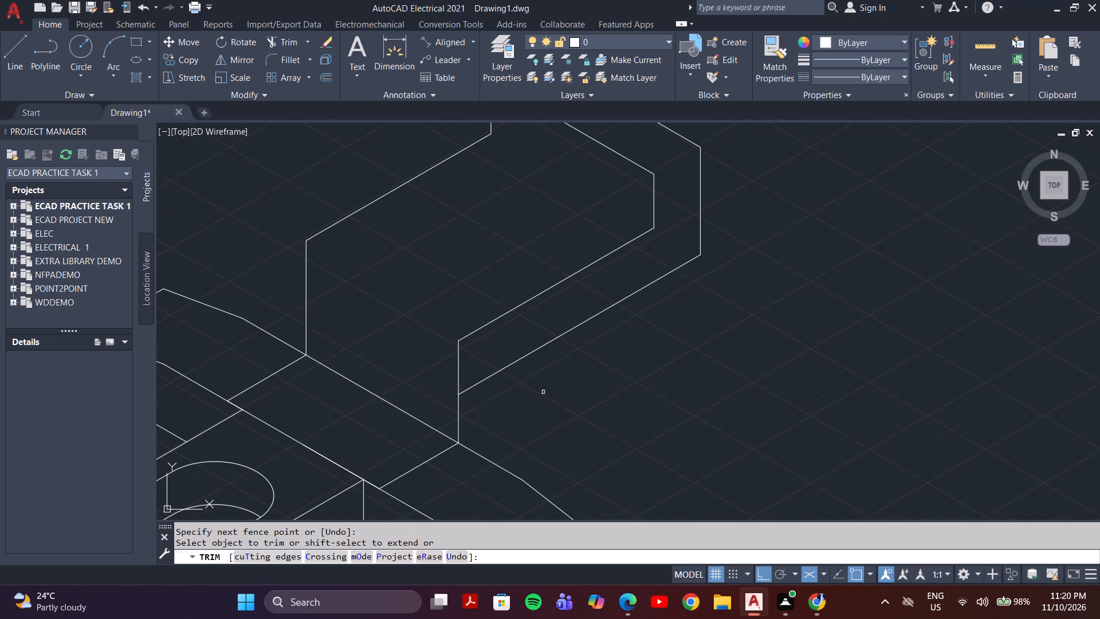
{"action": "middle_click_drag", "start_coordinate": [543, 395], "coordinate": [664, 371]}
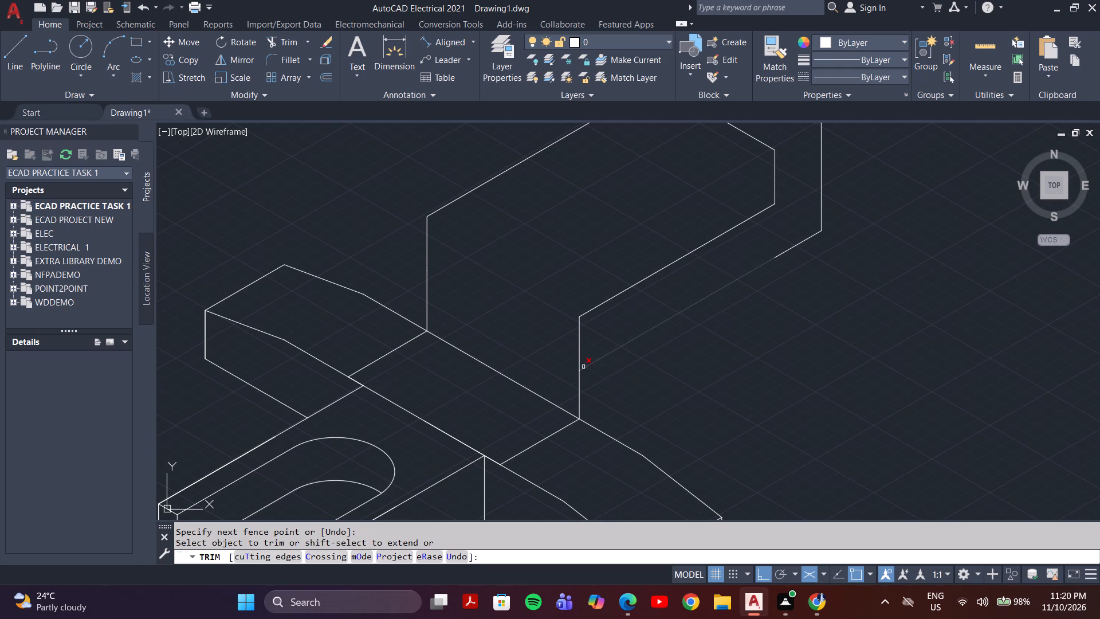
{"action": "key", "text": "Escape"}
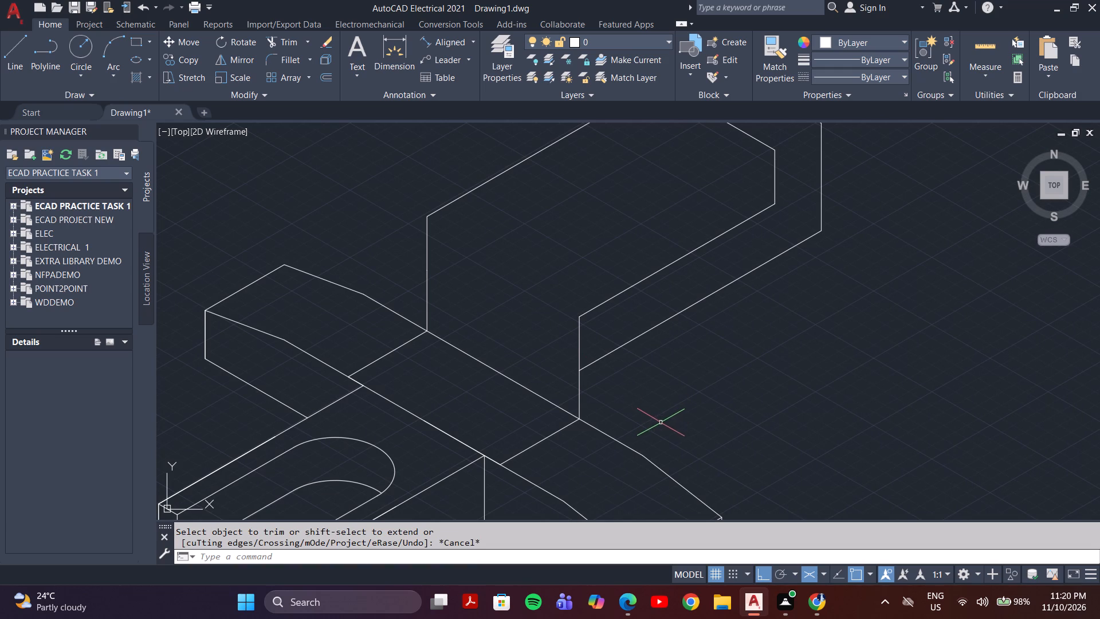
In the right isoplane, draw a vertical line upward from the front end of the short right line across the block's top.
{"action": "key", "text": "l"}
{"action": "key", "text": "Return"}
{"action": "left_click", "coordinate": [498, 467]}
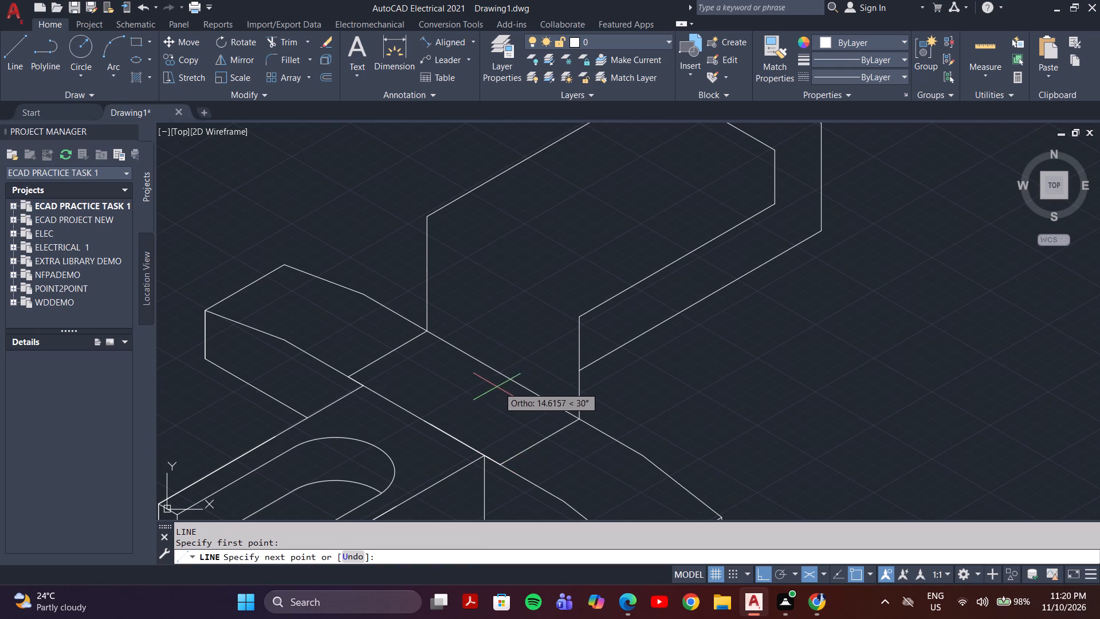
{"action": "key", "text": "F5"}
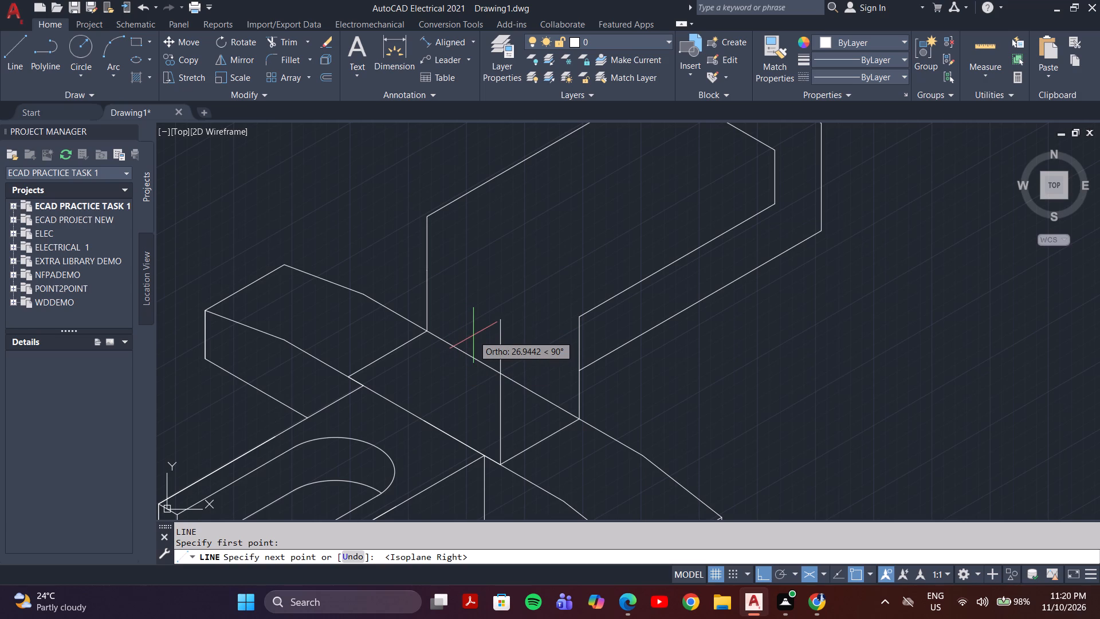
{"action": "left_click", "coordinate": [481, 304]}
{"action": "key", "text": "Escape"}
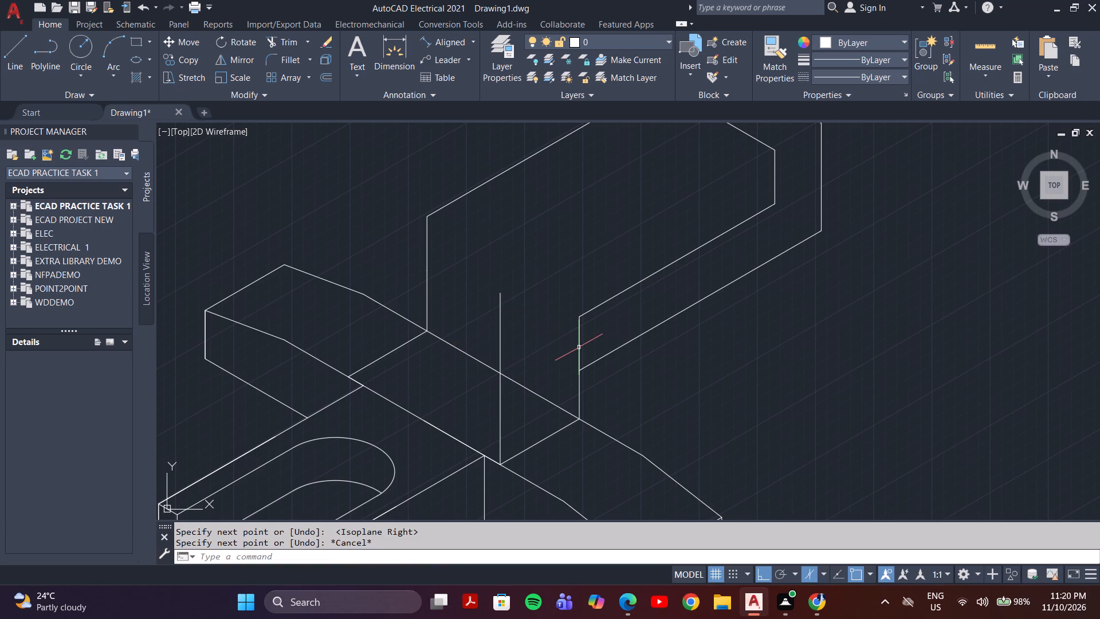
Extend the upper right edge forward with a 210° line from its front end, crossing the new vertical line.
{"action": "key", "text": "l"}
{"action": "key", "text": "Return"}
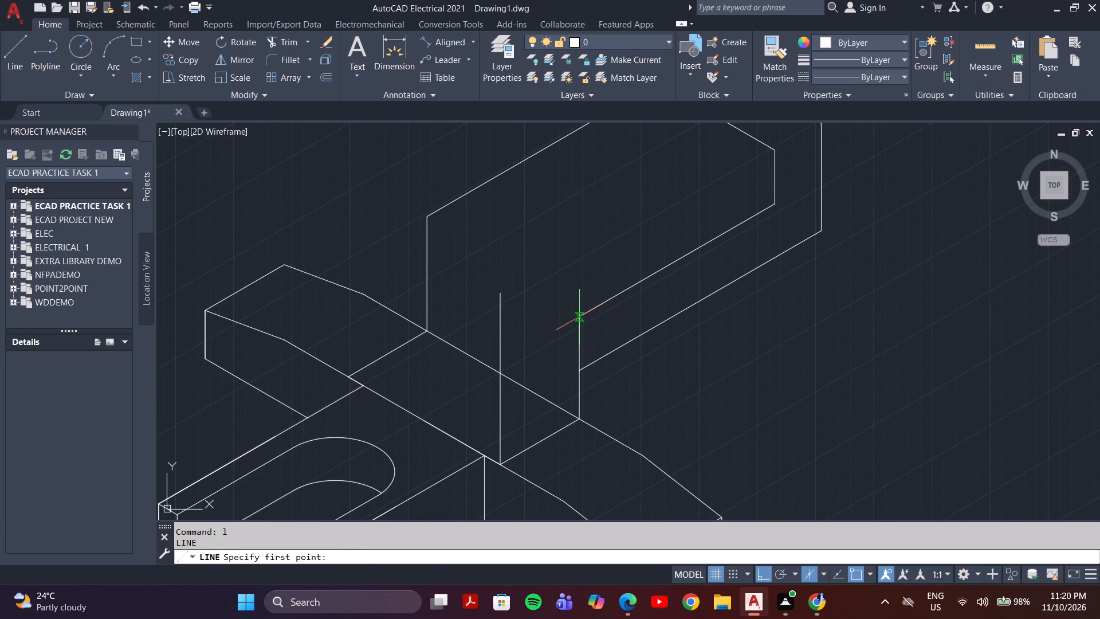
{"action": "left_click", "coordinate": [583, 316]}
{"action": "left_click", "coordinate": [458, 369]}
{"action": "key", "text": "Escape"}
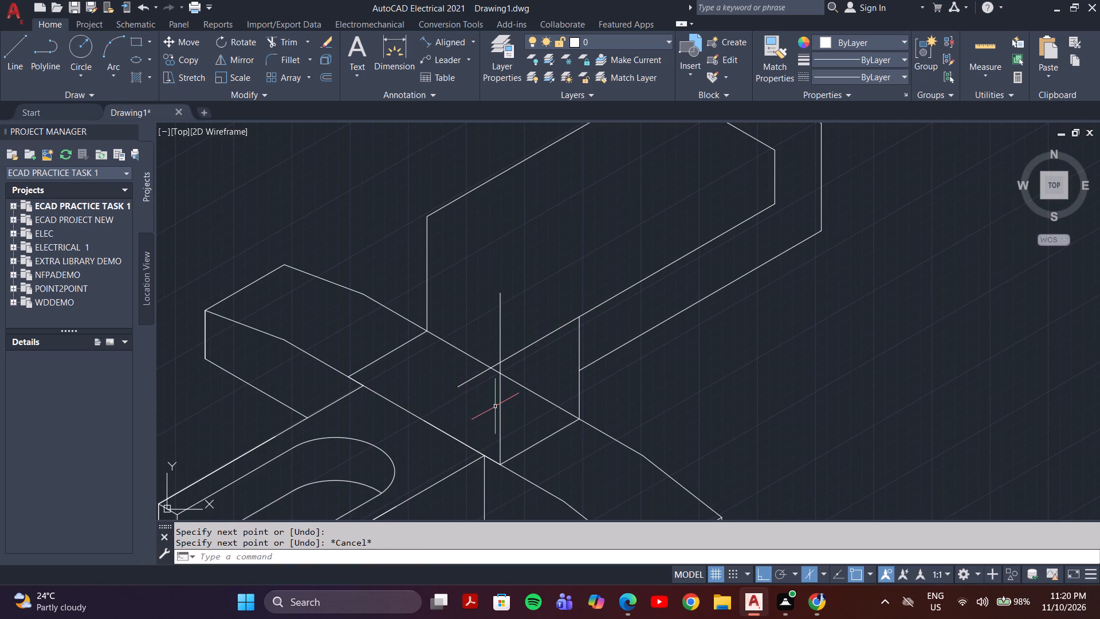
Trim both line overhangs beyond the crossing at the raised feature's front right corner.
{"action": "type", "text": "tr"}
{"action": "key", "text": "Return"}
{"action": "left_click_drag", "start_coordinate": [518, 323], "coordinate": [506, 327]}
{"action": "left_click", "coordinate": [482, 339]}
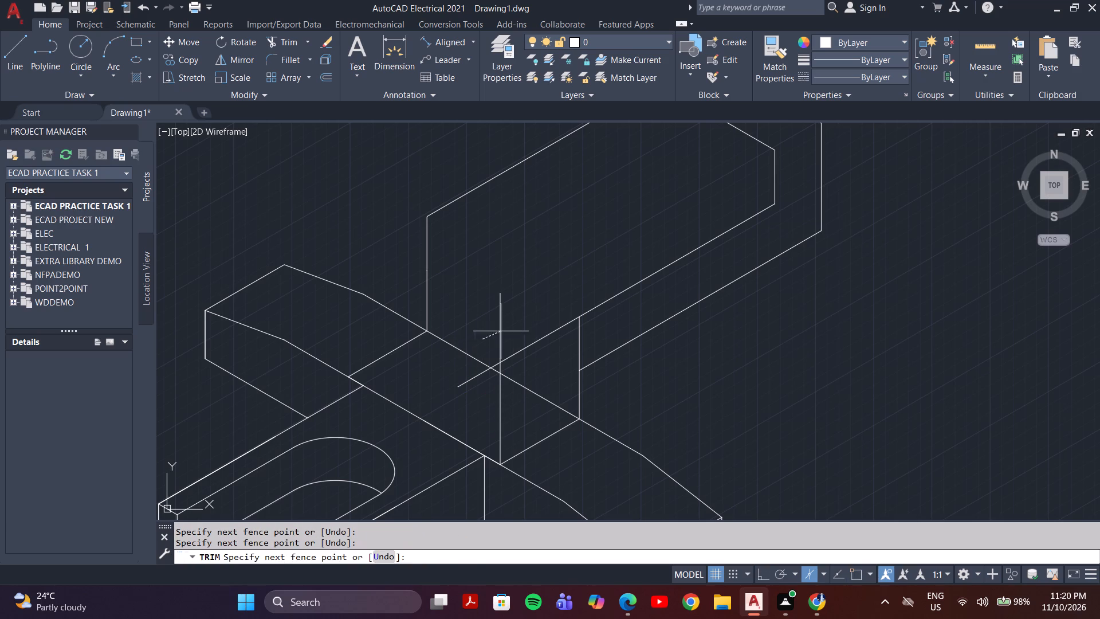
{"action": "left_click", "coordinate": [507, 327]}
{"action": "left_click", "coordinate": [478, 374]}
{"action": "scroll", "coordinate": [488, 368], "scroll_direction": "up", "scroll_amount": 3}
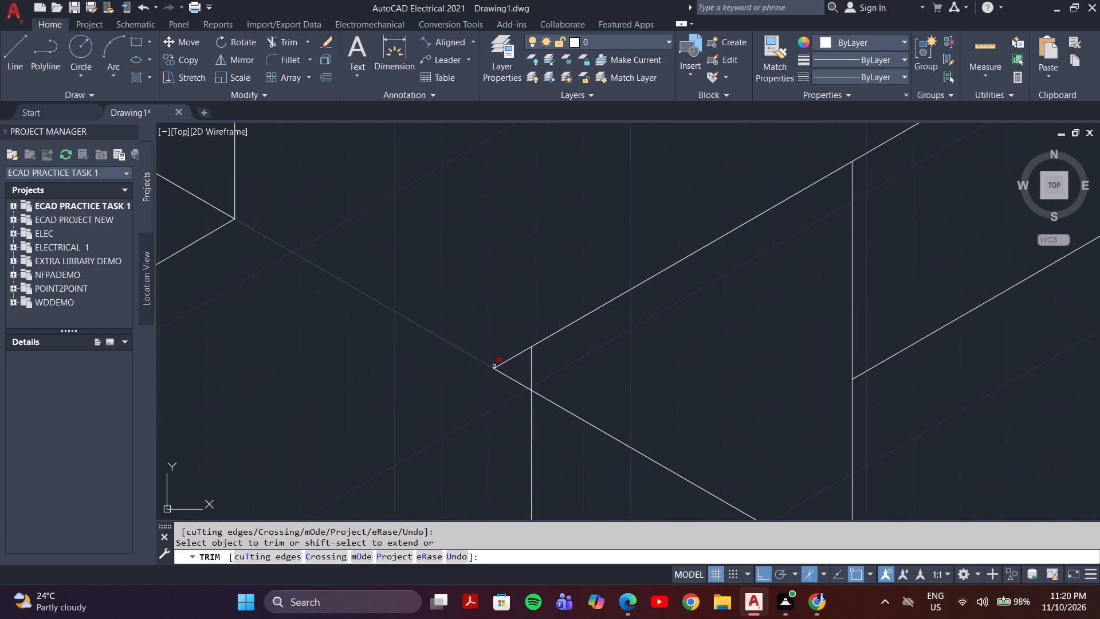
{"action": "left_click", "coordinate": [498, 365]}
Trim the vertical segment between the front ends of the upper and lower right edges.
{"action": "scroll", "coordinate": [630, 307], "scroll_direction": "down", "scroll_amount": 2}
{"action": "left_click", "coordinate": [714, 302]}
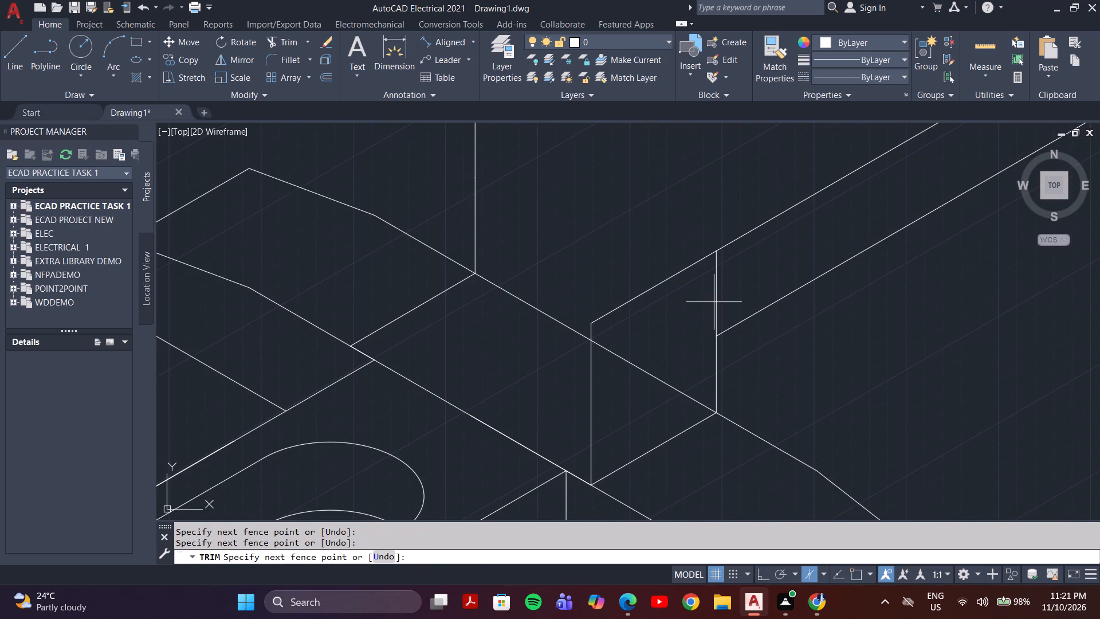
{"action": "left_click", "coordinate": [718, 301]}
{"action": "middle_click_drag", "start_coordinate": [616, 409], "coordinate": [620, 437]}
{"action": "key", "text": "Escape"}
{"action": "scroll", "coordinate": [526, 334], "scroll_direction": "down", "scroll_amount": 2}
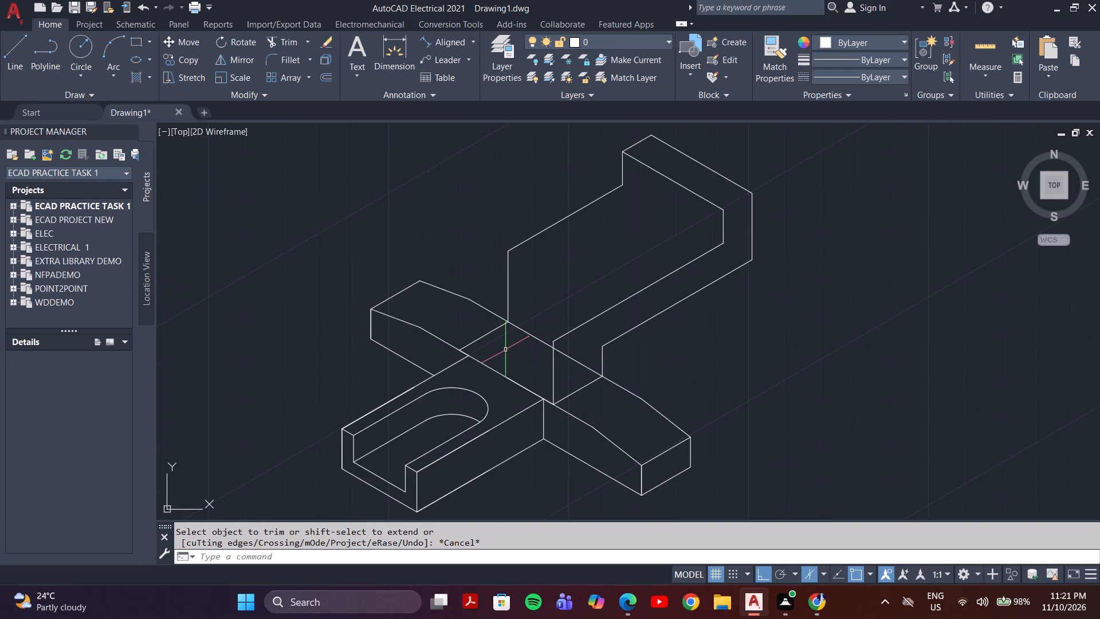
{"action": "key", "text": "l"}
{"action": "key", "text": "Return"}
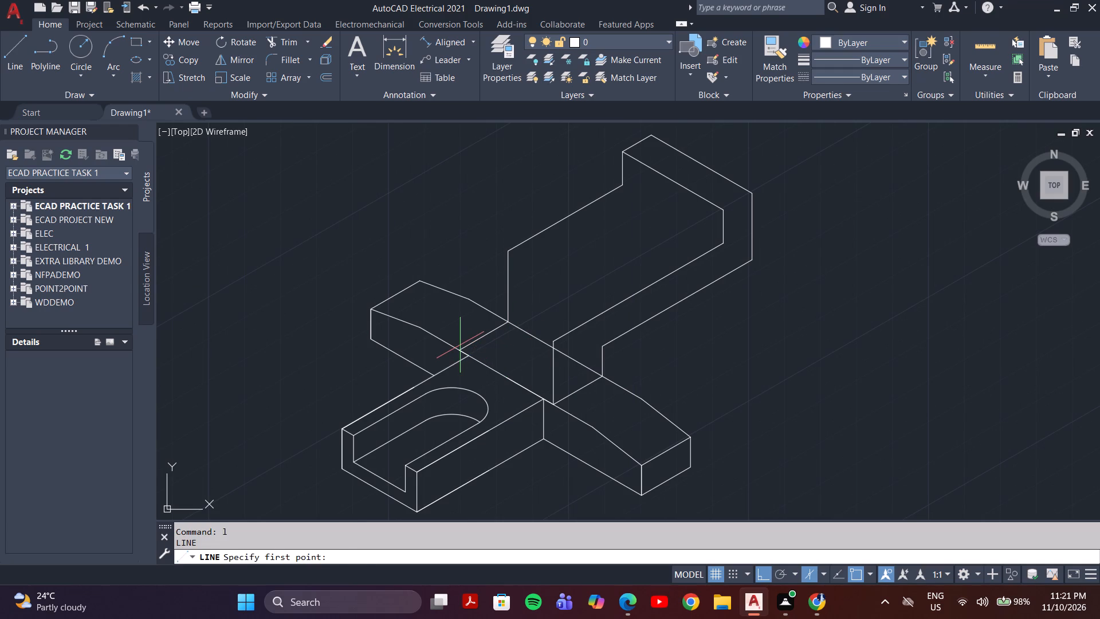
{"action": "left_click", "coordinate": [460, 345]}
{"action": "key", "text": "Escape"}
Draw a vertical line upward from the front end of the short left line across the block's top.
{"action": "key", "text": "space"}
{"action": "scroll", "coordinate": [459, 352], "scroll_direction": "up", "scroll_amount": 4}
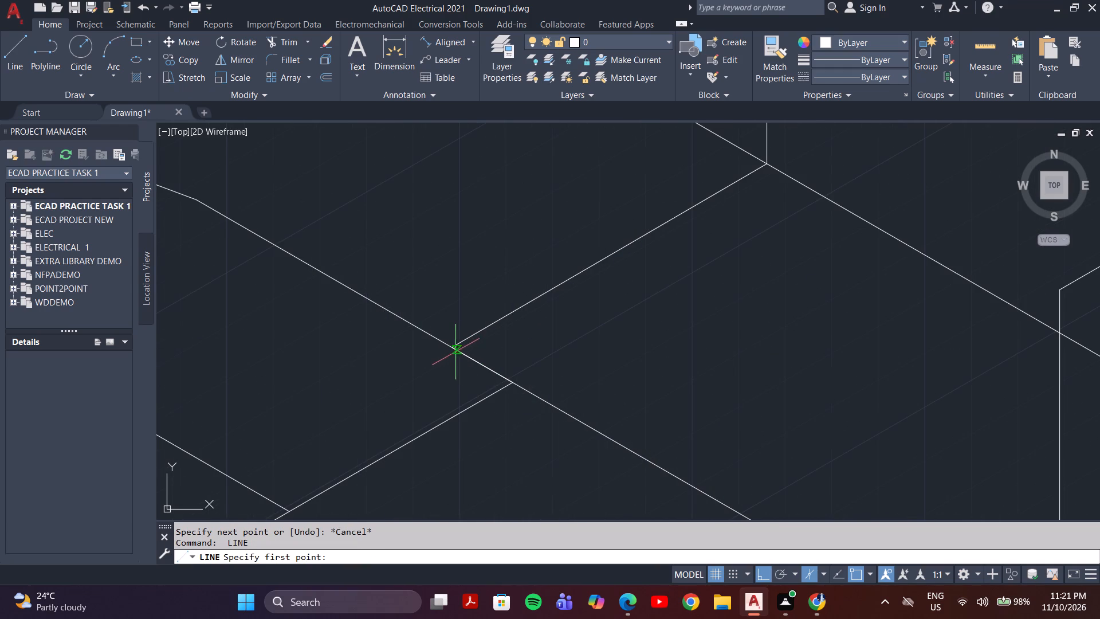
{"action": "left_click", "coordinate": [451, 349]}
{"action": "middle_click_drag", "start_coordinate": [460, 259], "coordinate": [425, 512]}
{"action": "scroll", "coordinate": [429, 343], "scroll_direction": "down", "scroll_amount": 3}
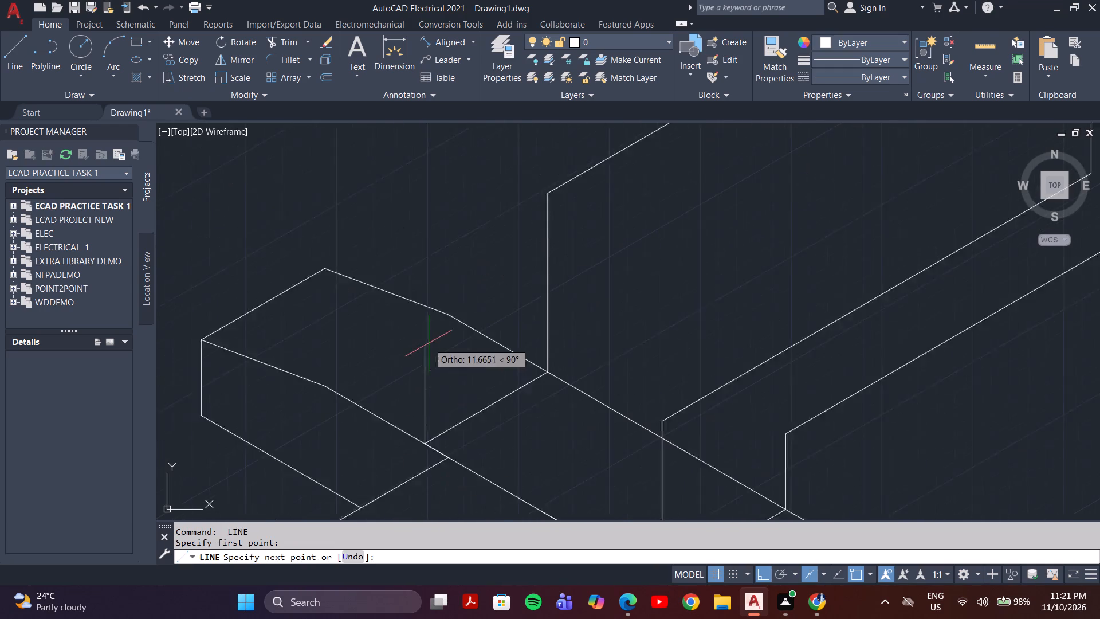
{"action": "left_click", "coordinate": [429, 257]}
{"action": "key", "text": "space"}
Draw a line forward from the top of the left upright, crossing the new vertical line and reaching the left extension's sloping edge.
{"action": "key", "text": "space"}
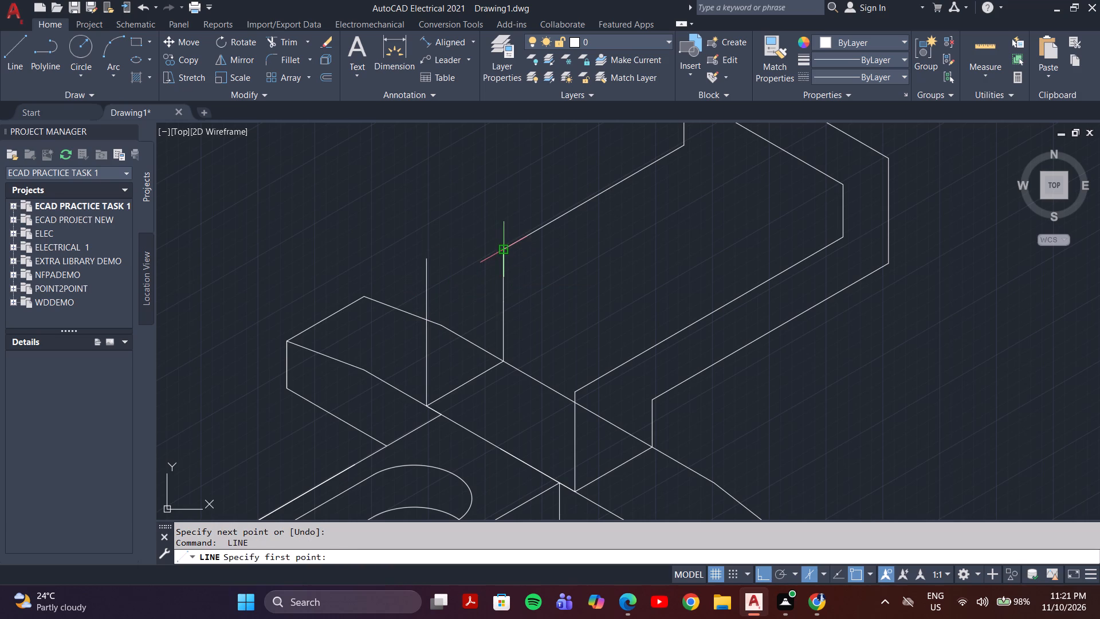
{"action": "left_click", "coordinate": [503, 251]}
{"action": "left_click", "coordinate": [392, 307]}
{"action": "key", "text": "Escape"}
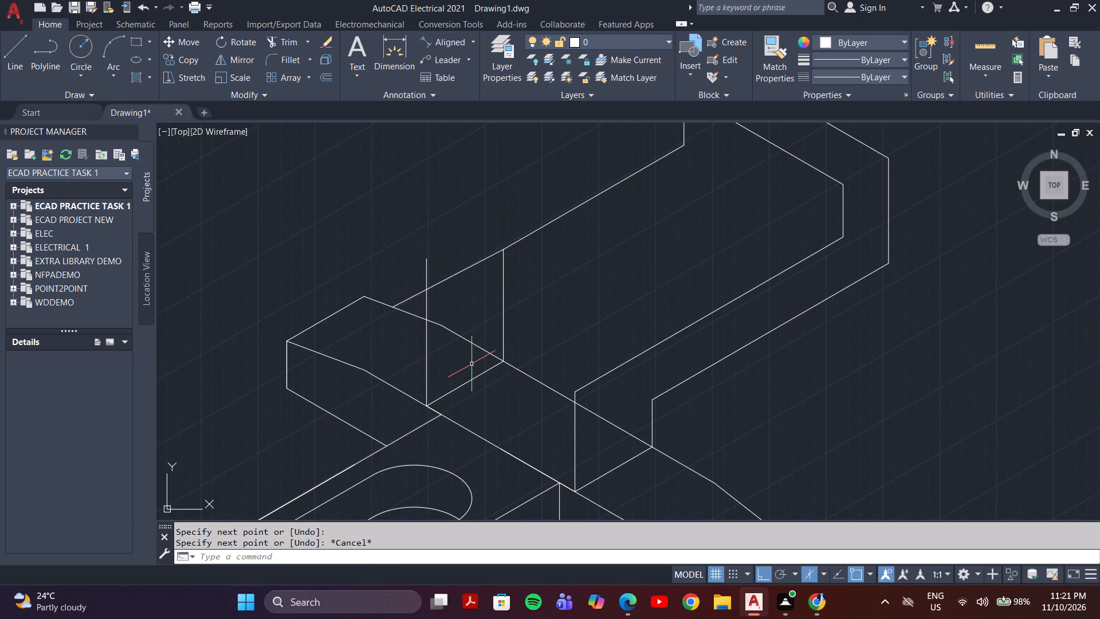
Trim both line overhangs beyond the crossing at the raised feature's front left corner.
{"action": "type", "text": "tr"}
{"action": "key", "text": "Return"}
{"action": "scroll", "coordinate": [450, 367], "scroll_direction": "up", "scroll_amount": 3}
{"action": "middle_click_drag", "start_coordinate": [388, 258], "coordinate": [458, 562]}
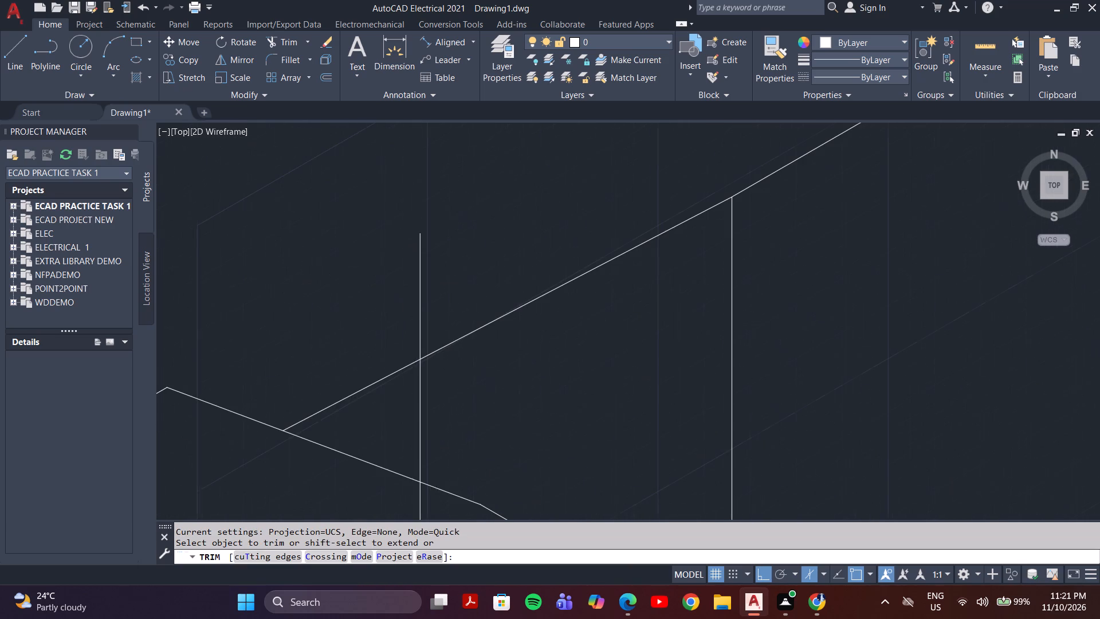
{"action": "left_click_drag", "start_coordinate": [381, 426], "coordinate": [442, 291]}
{"action": "scroll", "coordinate": [447, 296], "scroll_direction": "down", "scroll_amount": 4}
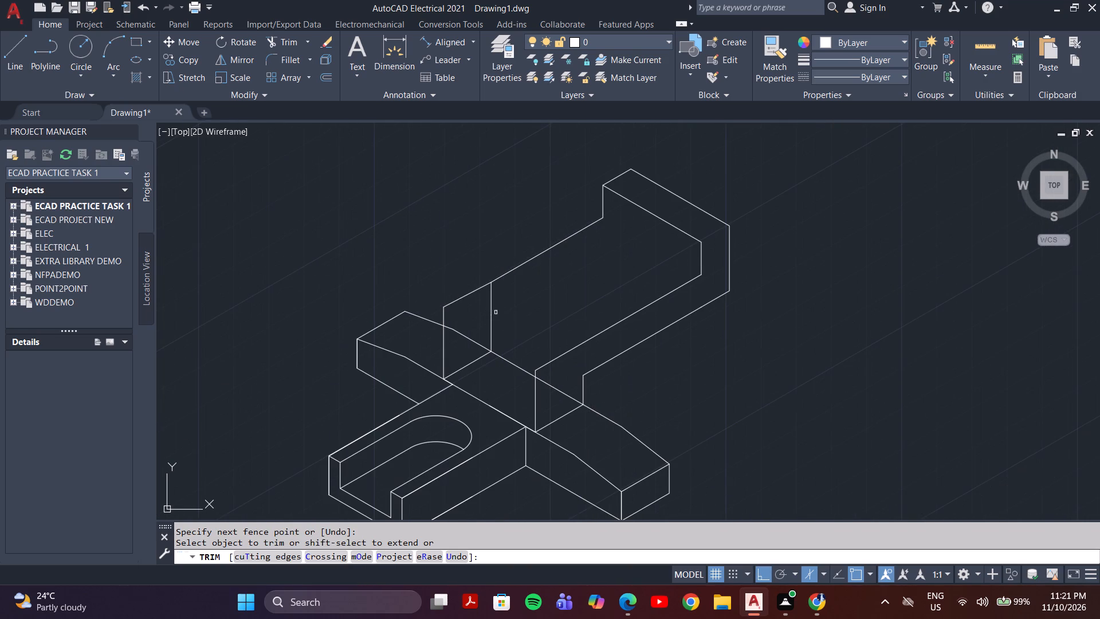
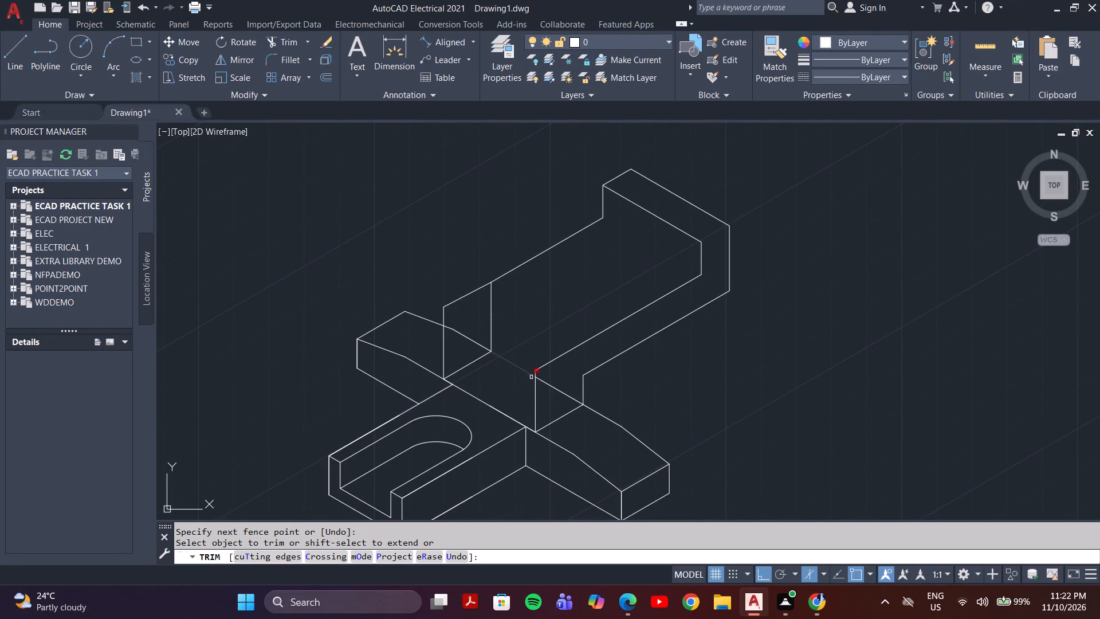
Fillet the raised feature's two front top corners, on the left and right uprights, with radius 8.
{"action": "key", "text": "Escape"}
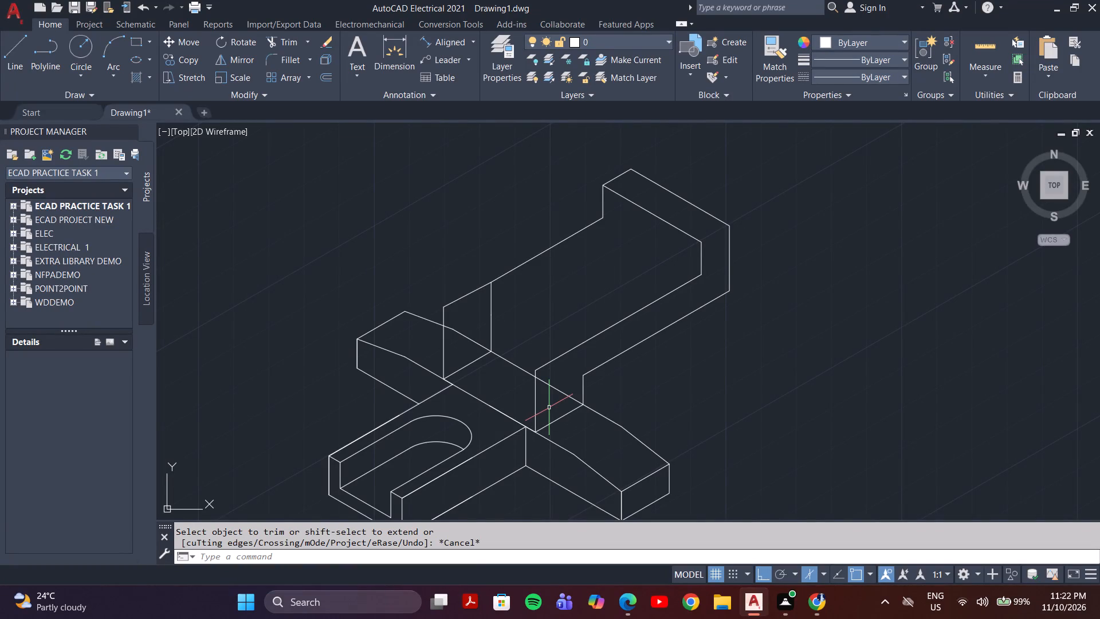
{"action": "scroll", "coordinate": [524, 397], "scroll_direction": "up", "scroll_amount": 3}
{"action": "scroll", "coordinate": [522, 398], "scroll_direction": "down", "scroll_amount": 2}
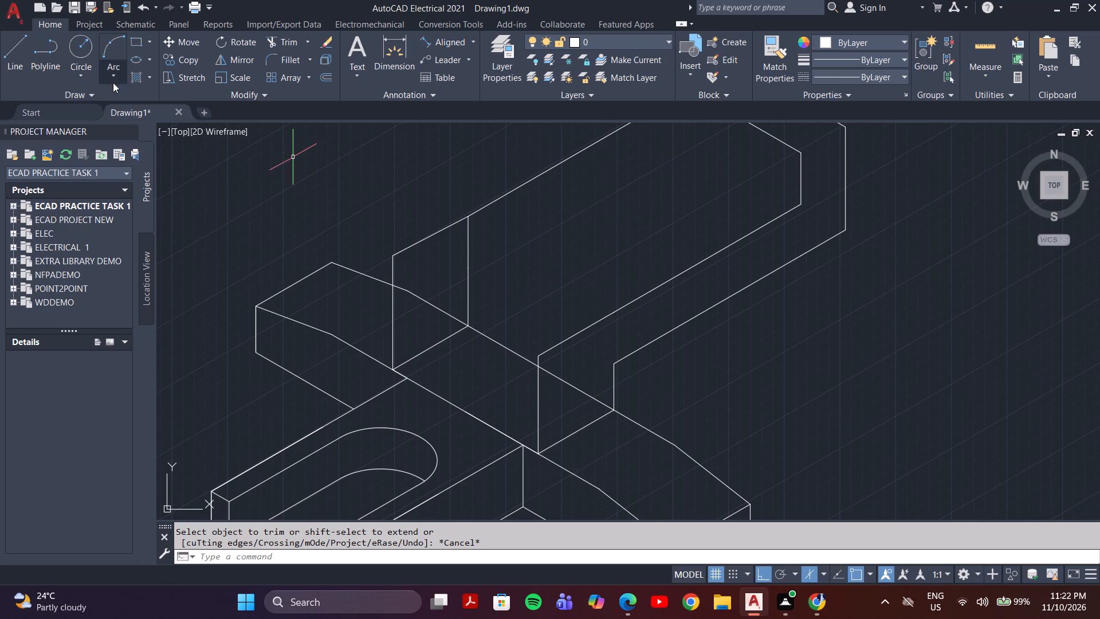
{"action": "left_click", "coordinate": [292, 62]}
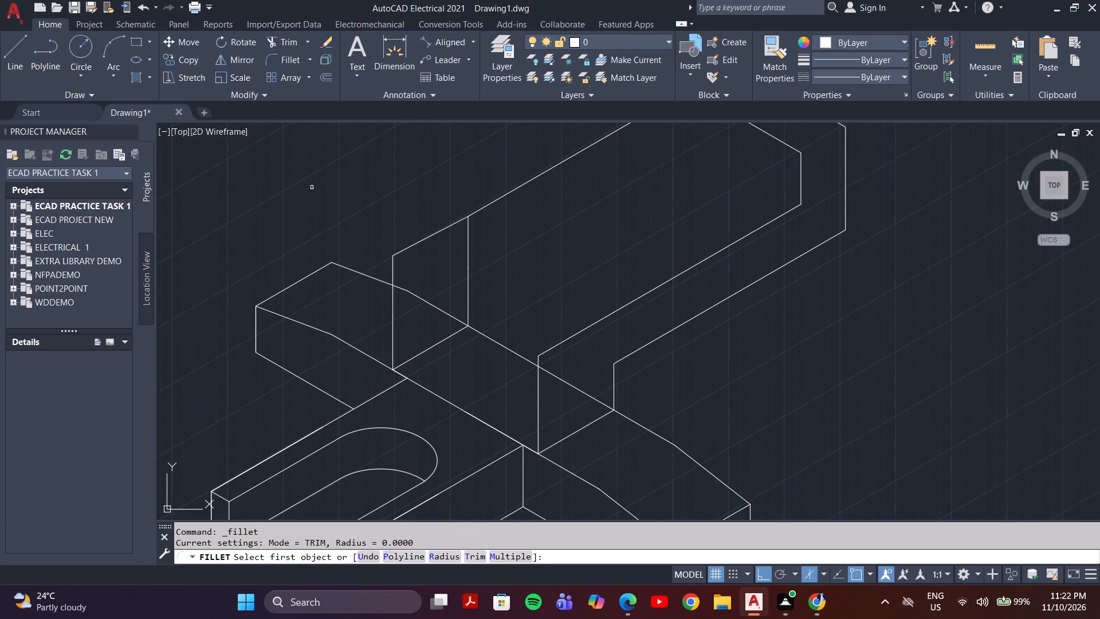
{"action": "left_click", "coordinate": [527, 553]}
{"action": "left_click", "coordinate": [449, 550]}
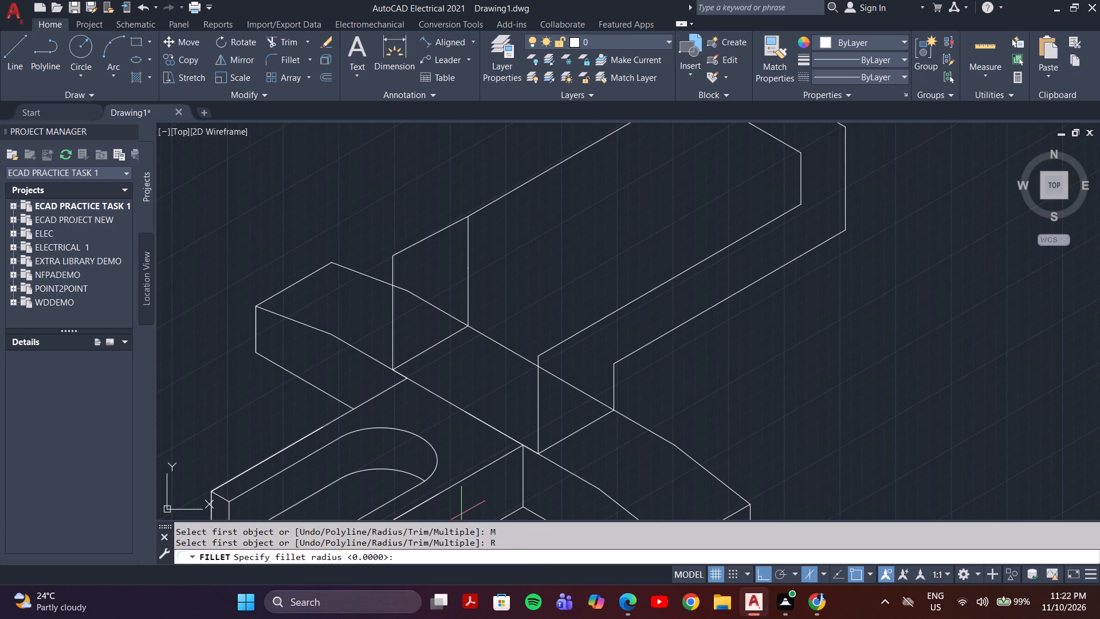
{"action": "left_click", "coordinate": [449, 557]}
{"action": "key", "text": "8"}
{"action": "key", "text": "Return"}
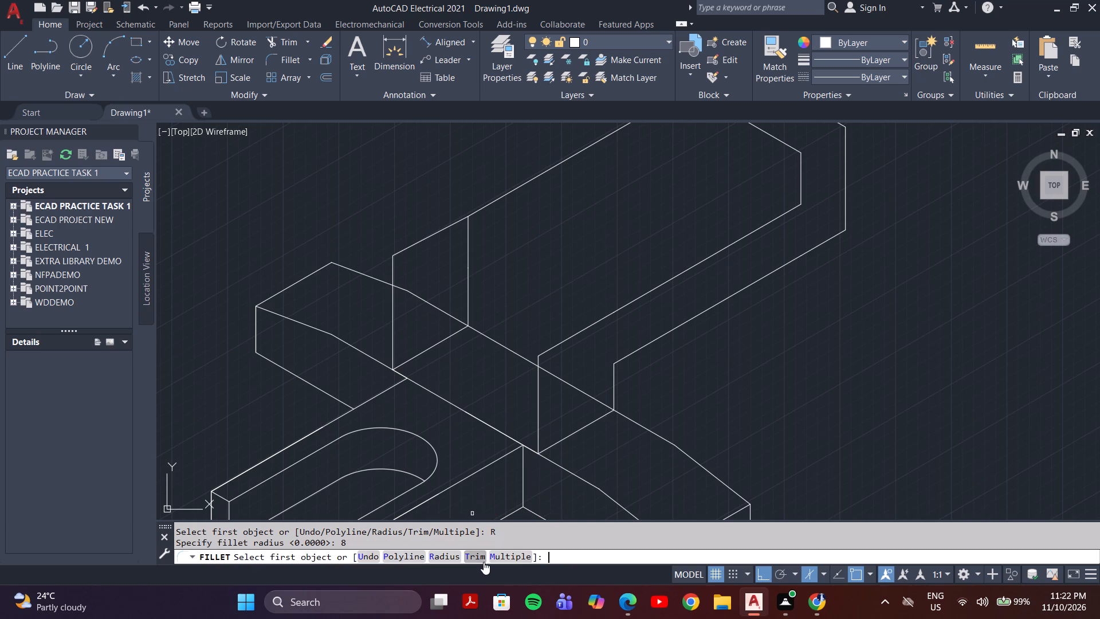
{"action": "left_click", "coordinate": [539, 402]}
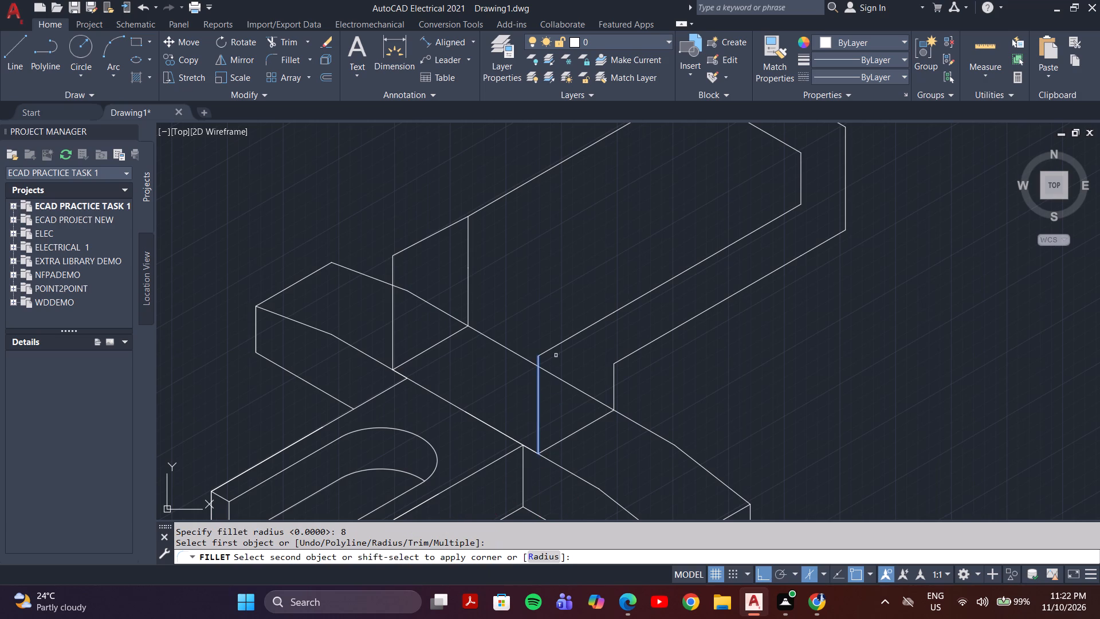
{"action": "left_click", "coordinate": [560, 344]}
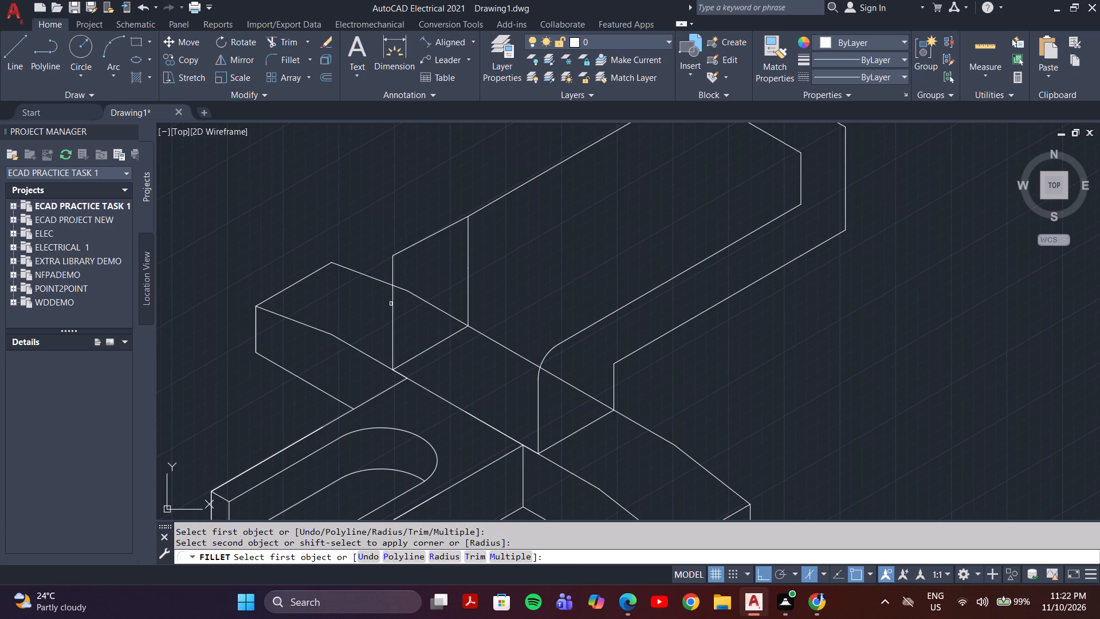
{"action": "left_click", "coordinate": [392, 275]}
{"action": "left_click", "coordinate": [409, 248]}
{"action": "key", "text": "Escape"}
Delete both vertical line segments standing behind the raised feature's filleted front left corner.
{"action": "left_click", "coordinate": [467, 263]}
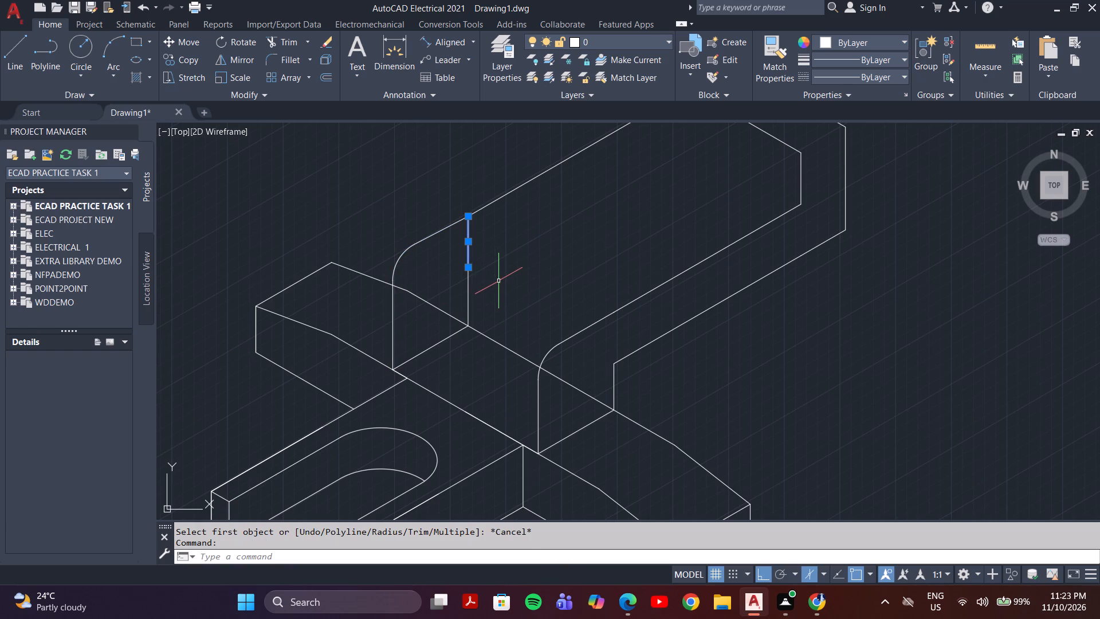
{"action": "key", "text": "Delete"}
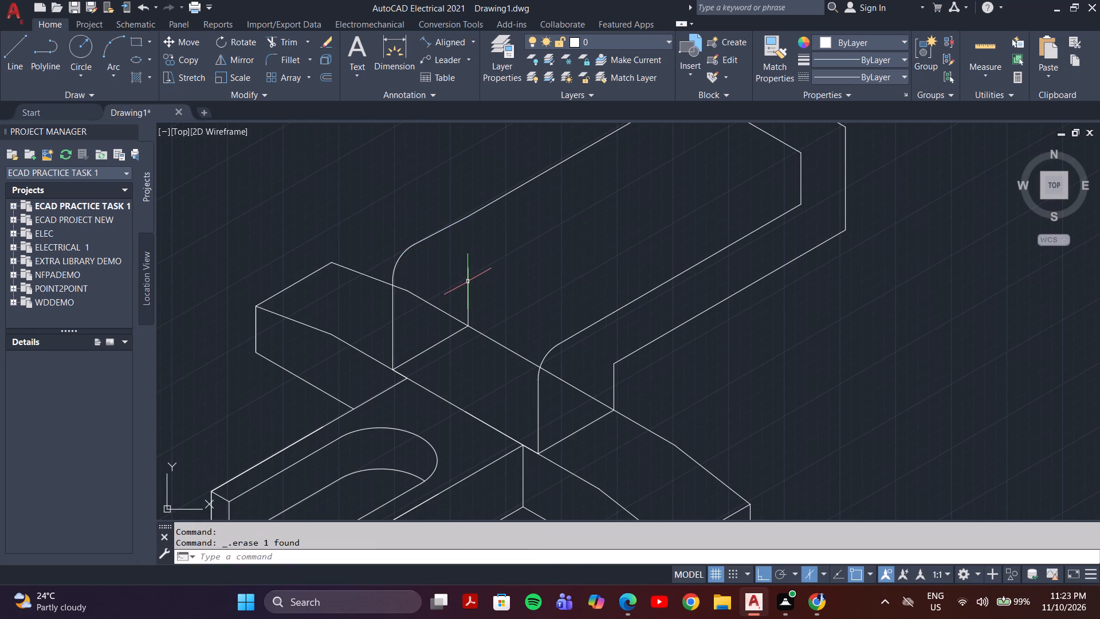
{"action": "left_click", "coordinate": [467, 281]}
{"action": "key", "text": "Delete"}
Draw a radius 8 isocircle on the left isoplane, centred on the midpoint of the rear wall's front top edge.
{"action": "middle_click_drag", "start_coordinate": [711, 332], "coordinate": [704, 399]}
{"action": "middle_click_drag", "start_coordinate": [614, 277], "coordinate": [576, 346]}
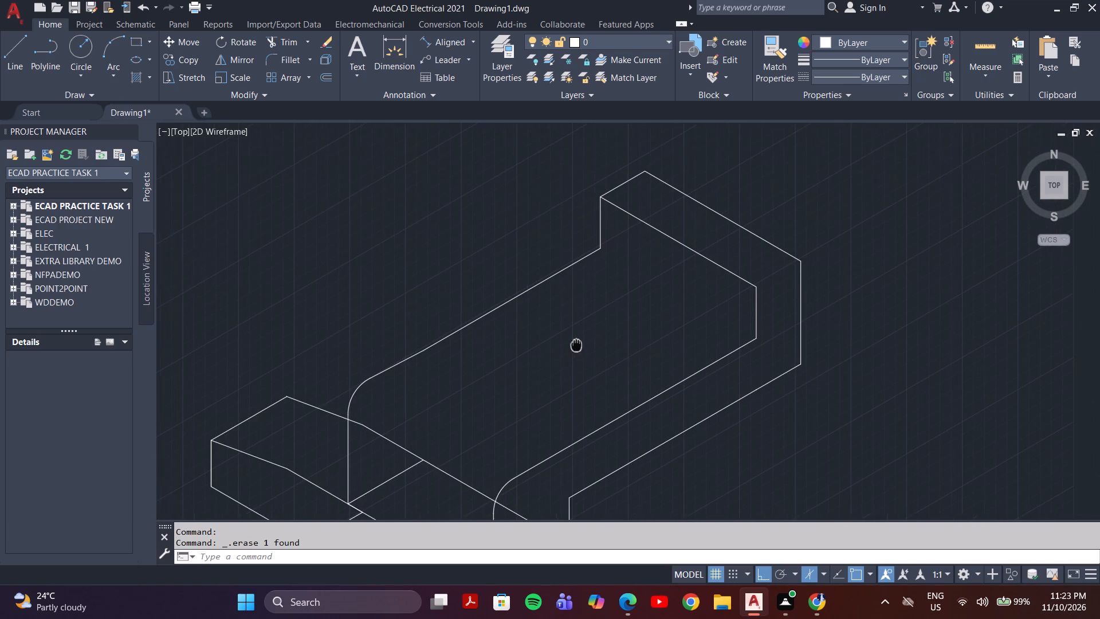
{"action": "middle_click_drag", "start_coordinate": [576, 346], "coordinate": [576, 346]}
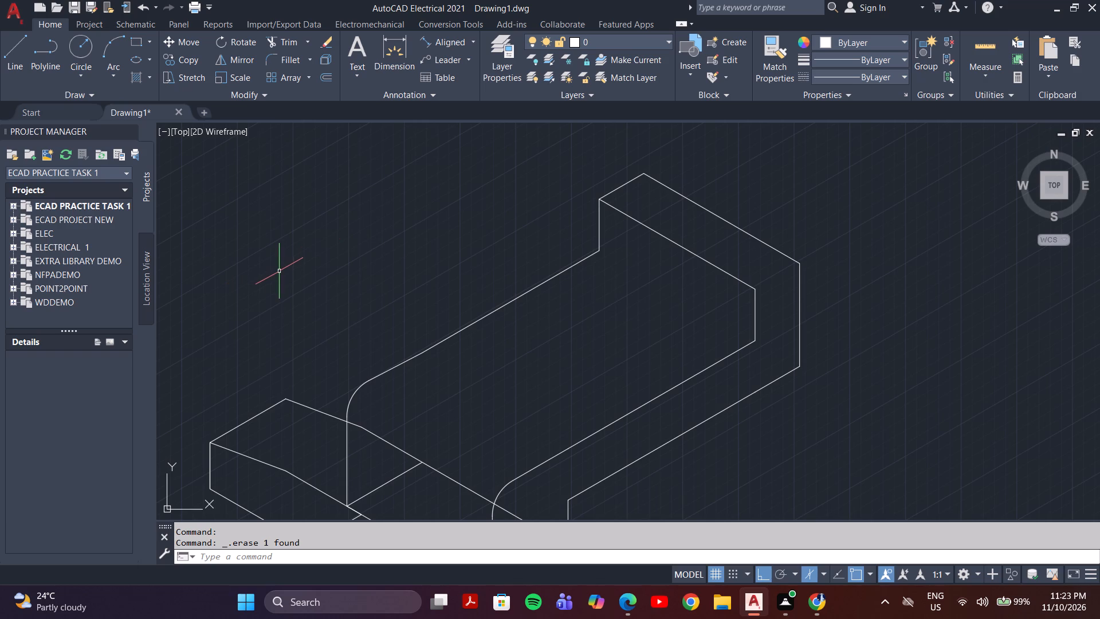
{"action": "key", "text": "c"}
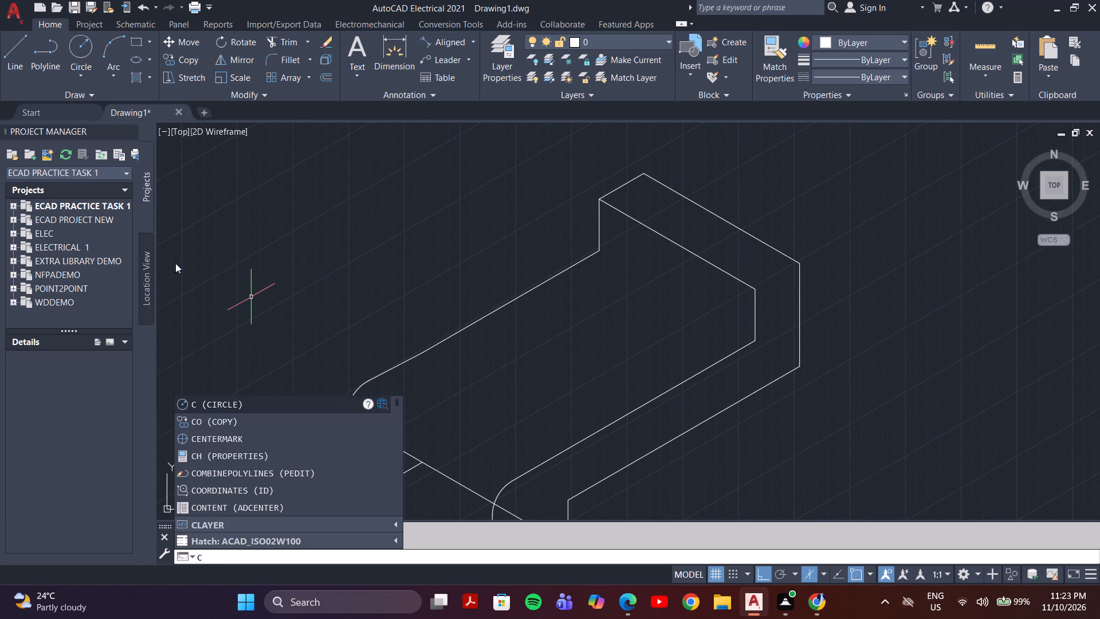
{"action": "key", "text": "Escape"}
{"action": "left_click", "coordinate": [140, 60]}
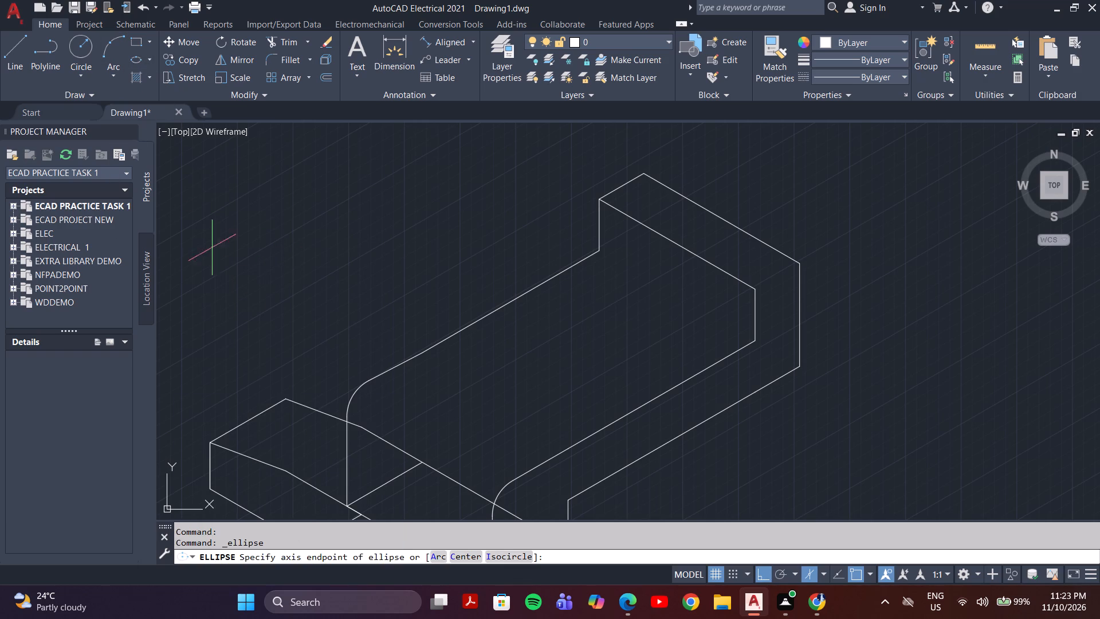
{"action": "left_click", "coordinate": [498, 554]}
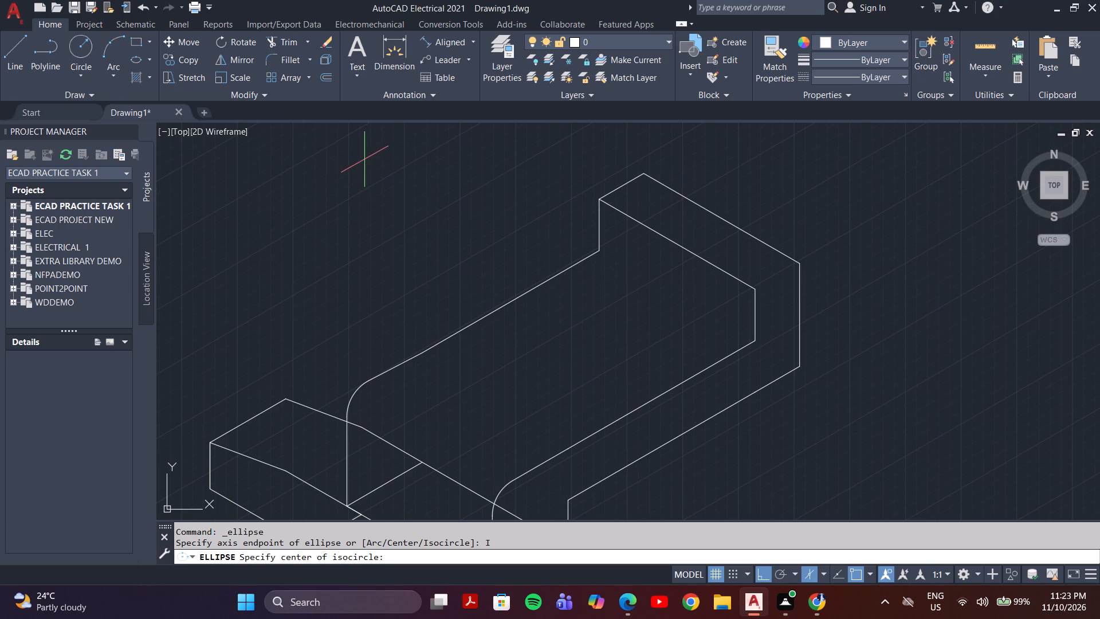
{"action": "key", "text": "F5"}
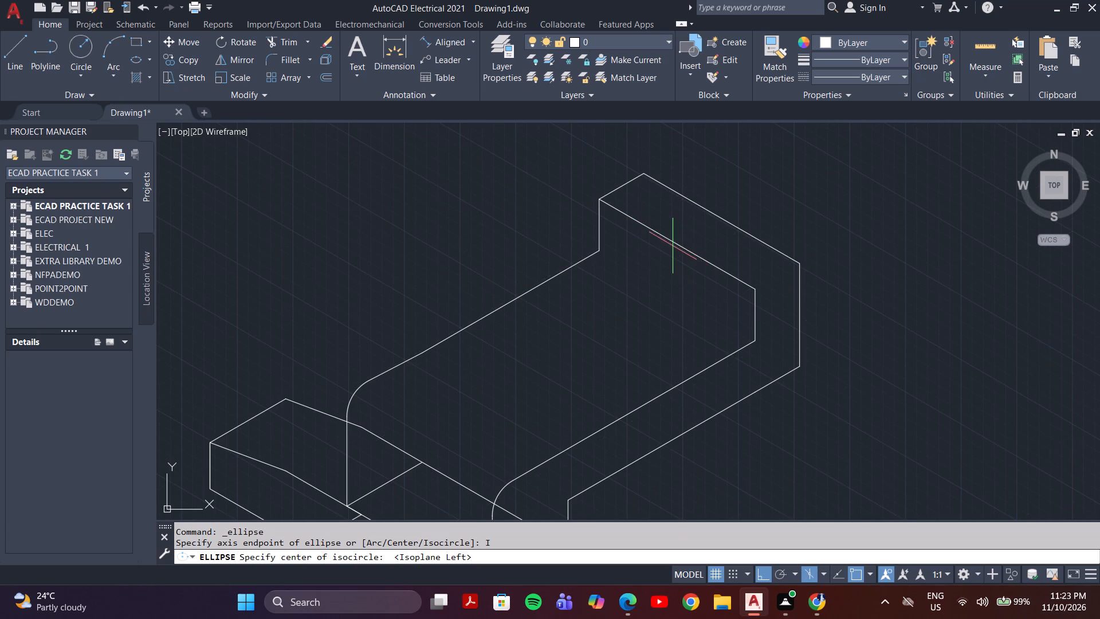
{"action": "left_click", "coordinate": [679, 245]}
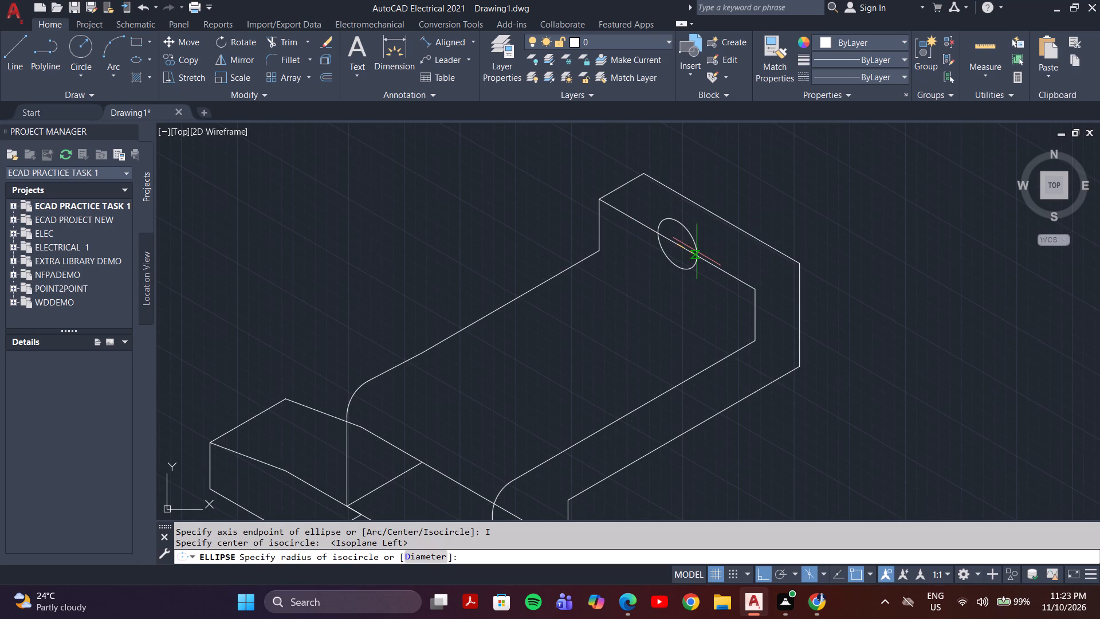
{"action": "key", "text": "8"}
{"action": "key", "text": "Return"}
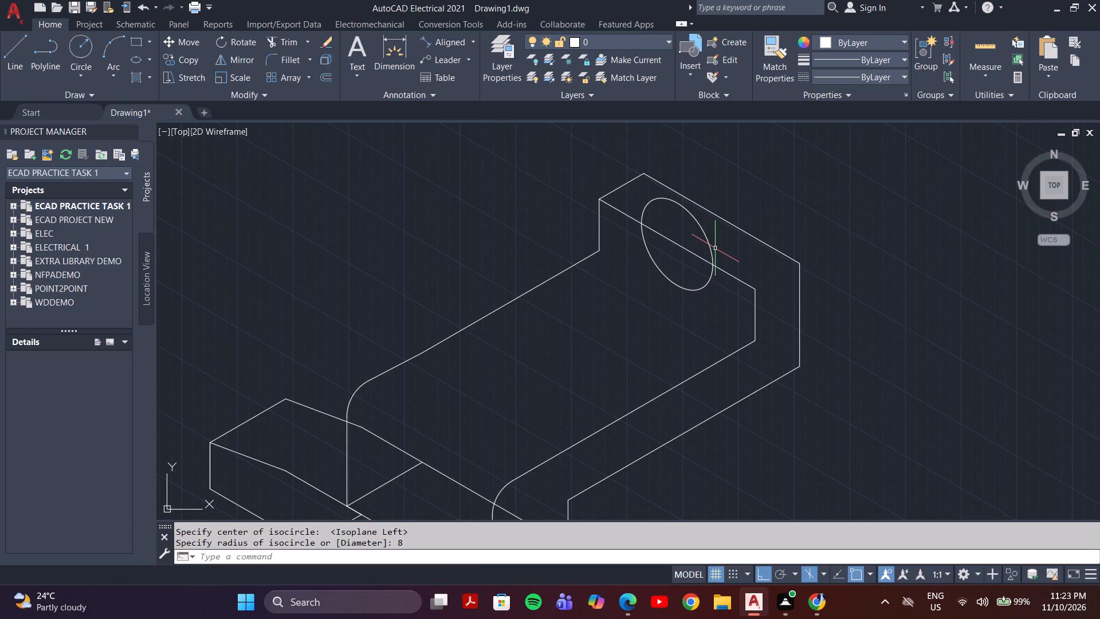
Draw a radius 13 isocircle on the left isoplane, centred on the midpoint of the rear wall's back top edge.
{"action": "key", "text": "space"}
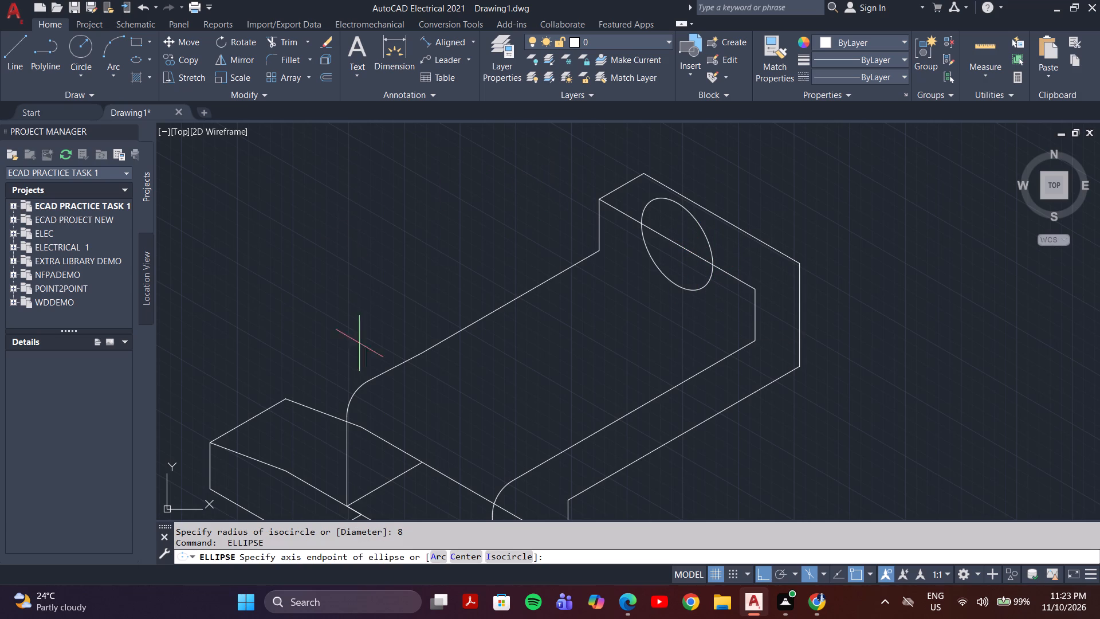
{"action": "left_click", "coordinate": [517, 558]}
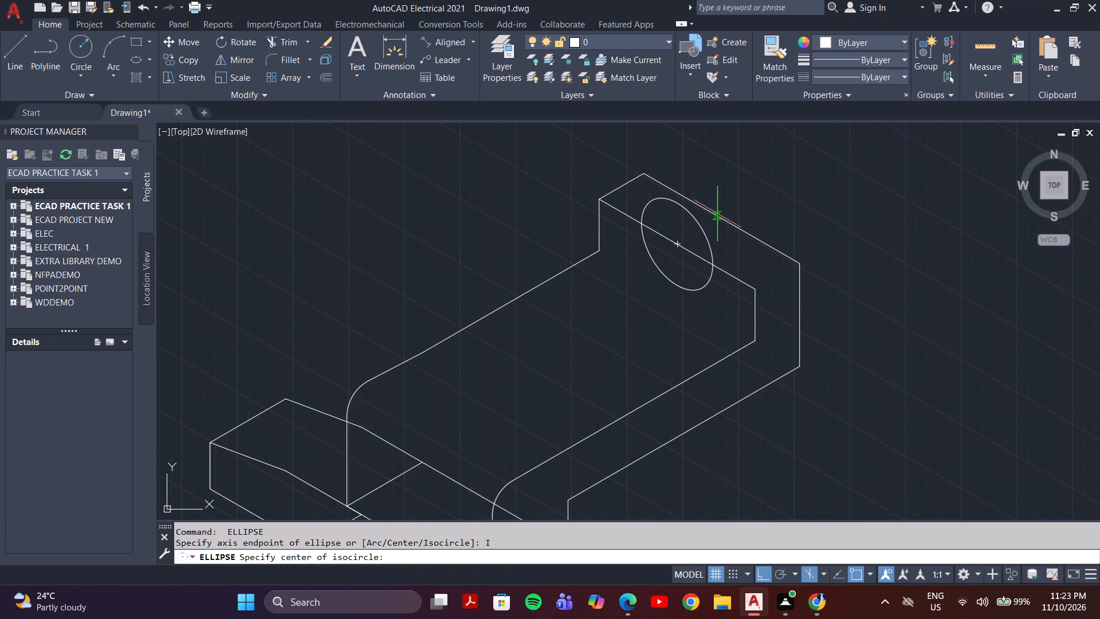
{"action": "left_click", "coordinate": [725, 220]}
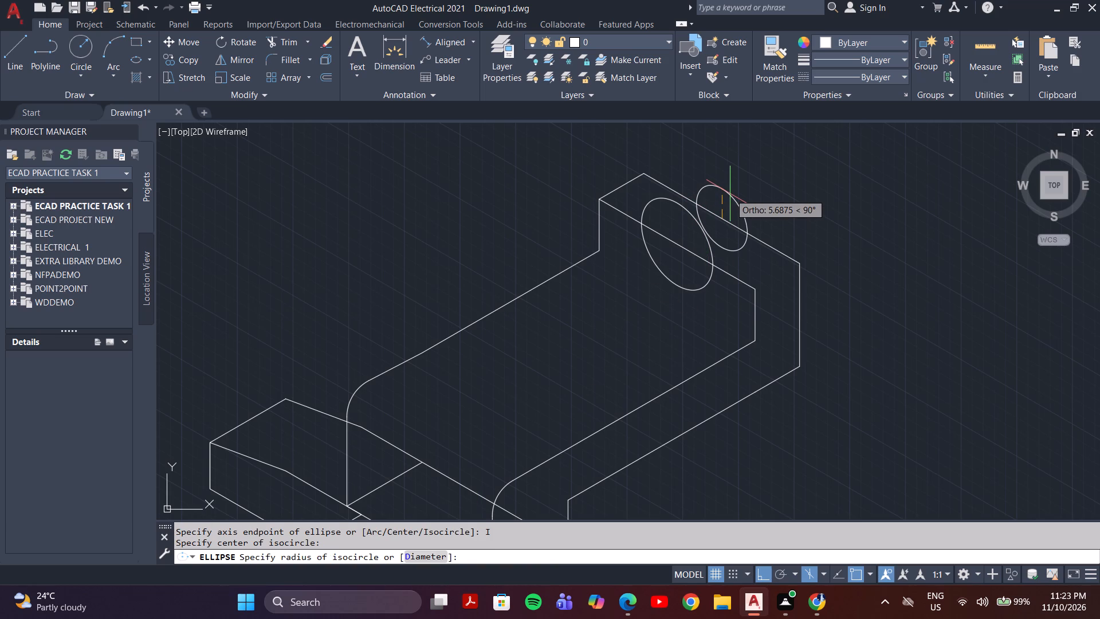
{"action": "key", "text": "1"}
{"action": "key", "text": "3"}
{"action": "key", "text": "Return"}
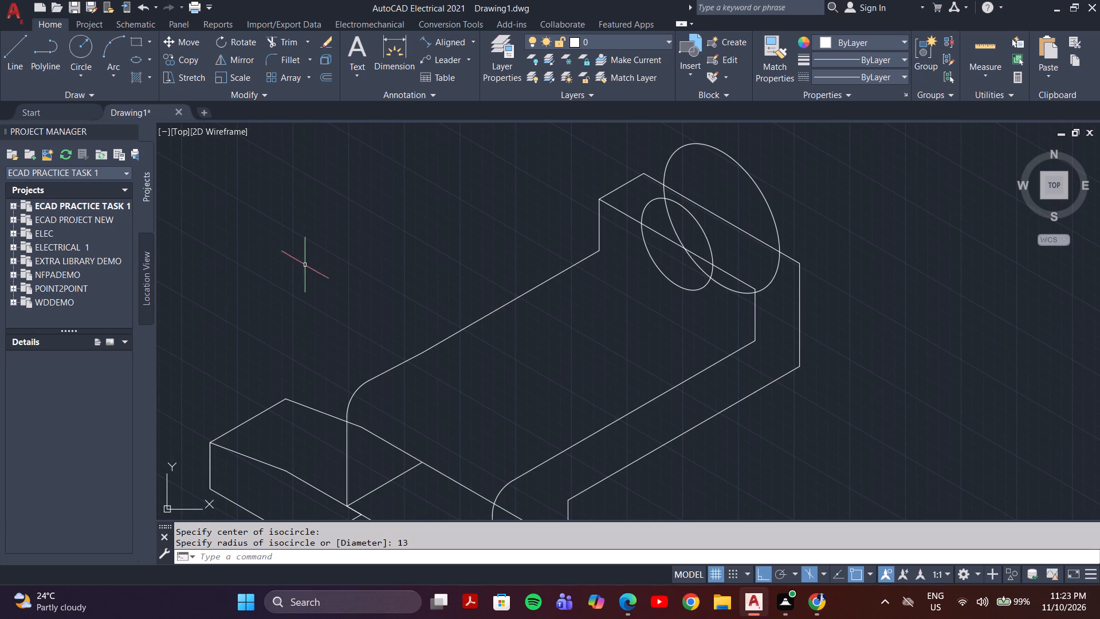
Trim the hidden block and extension edges behind the raised feature's left side, front face and front right upright.
{"action": "middle_click_drag", "start_coordinate": [440, 397], "coordinate": [442, 355]}
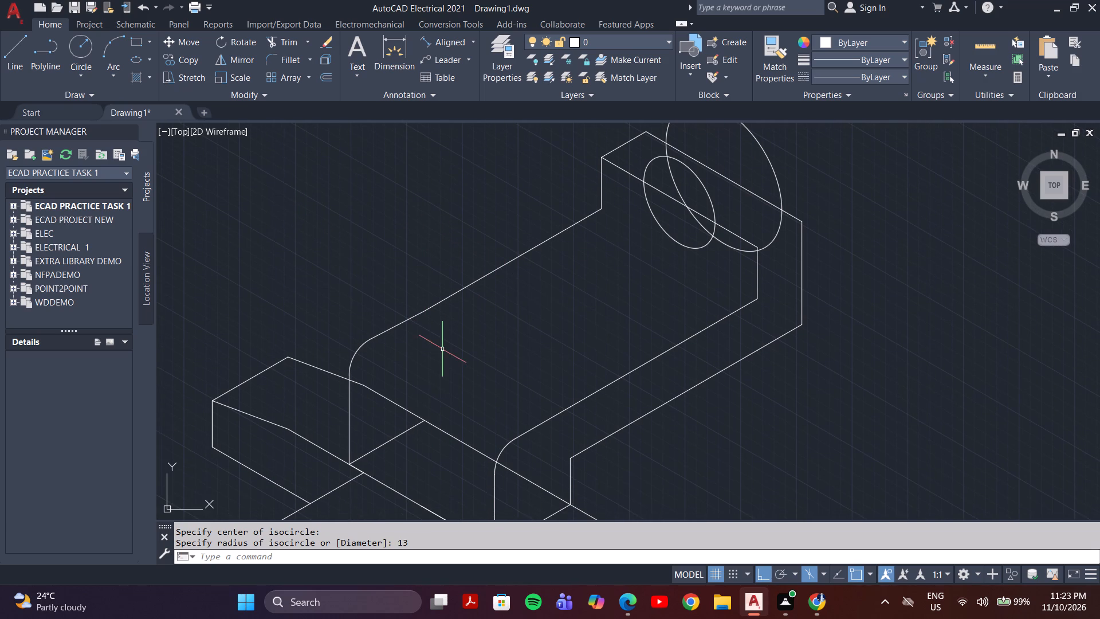
{"action": "scroll", "coordinate": [447, 351], "scroll_direction": "down", "scroll_amount": 1}
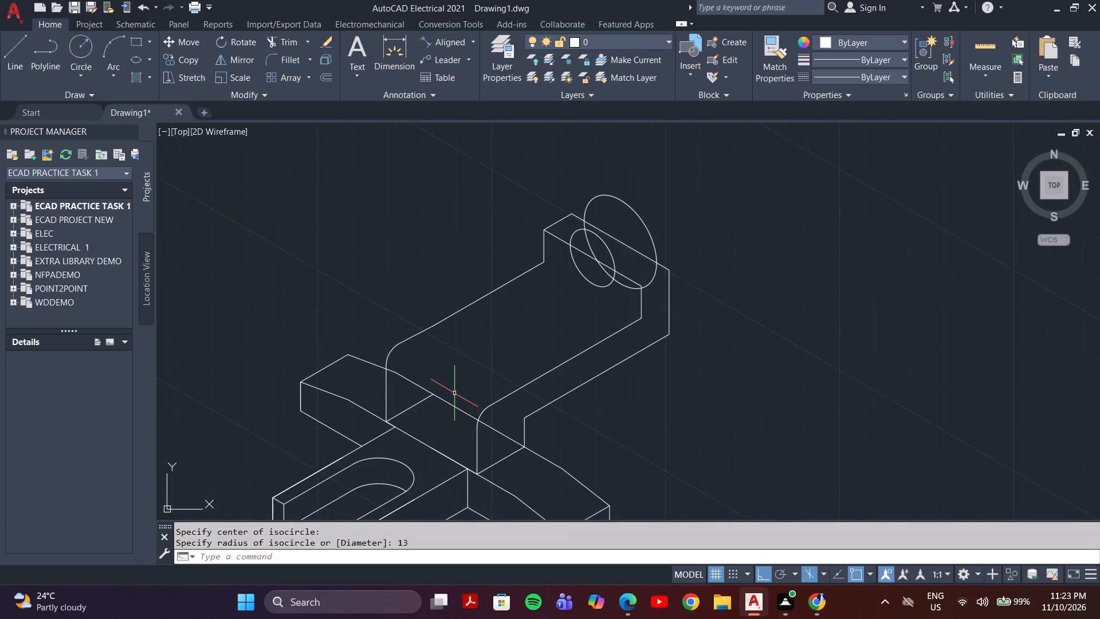
{"action": "key", "text": "t"}
{"action": "key", "text": "r"}
{"action": "key", "text": "Return"}
{"action": "left_click", "coordinate": [421, 416]}
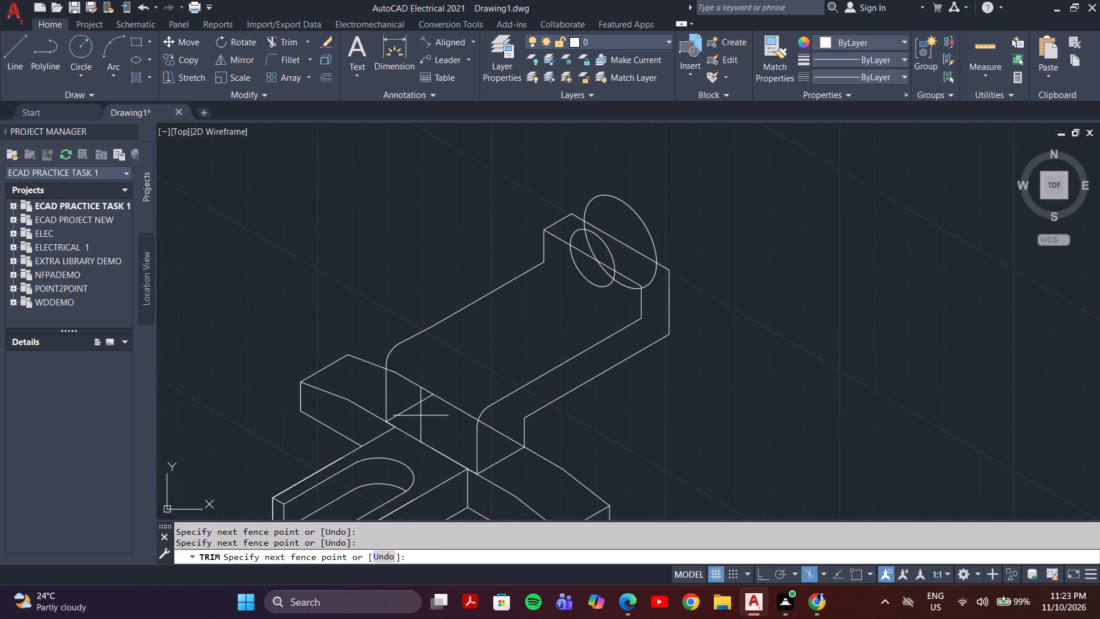
{"action": "left_click", "coordinate": [423, 376]}
{"action": "left_click", "coordinate": [395, 370]}
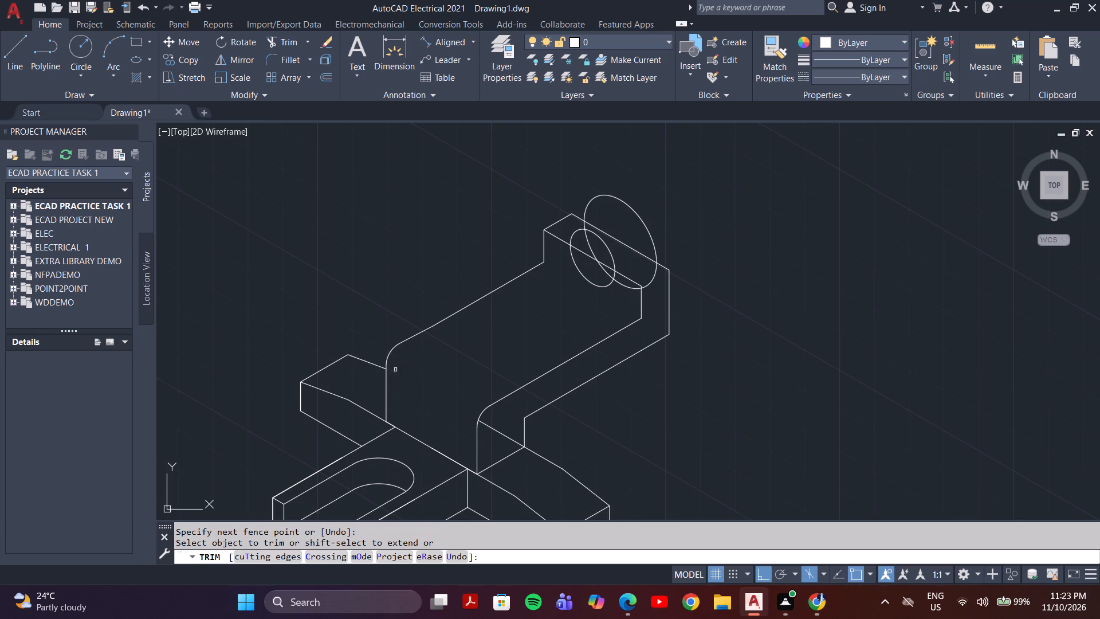
{"action": "left_click", "coordinate": [498, 434]}
Trim the rear wall's back and front top edges where they cross the two isocircles.
{"action": "scroll", "coordinate": [446, 368], "scroll_direction": "down", "scroll_amount": 1}
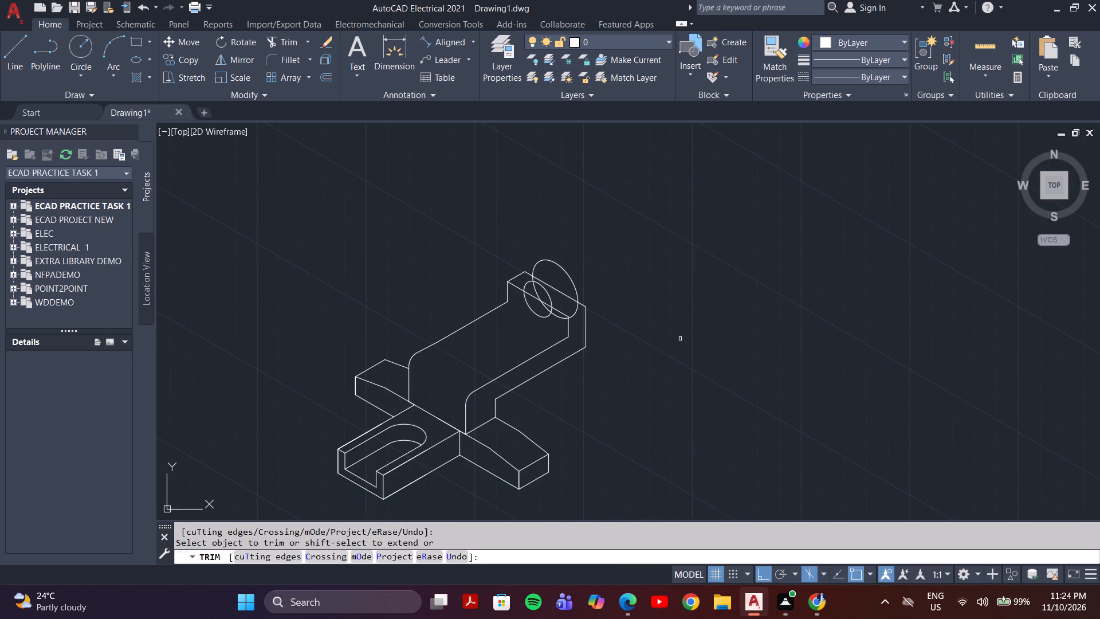
{"action": "scroll", "coordinate": [620, 307], "scroll_direction": "up", "scroll_amount": 2}
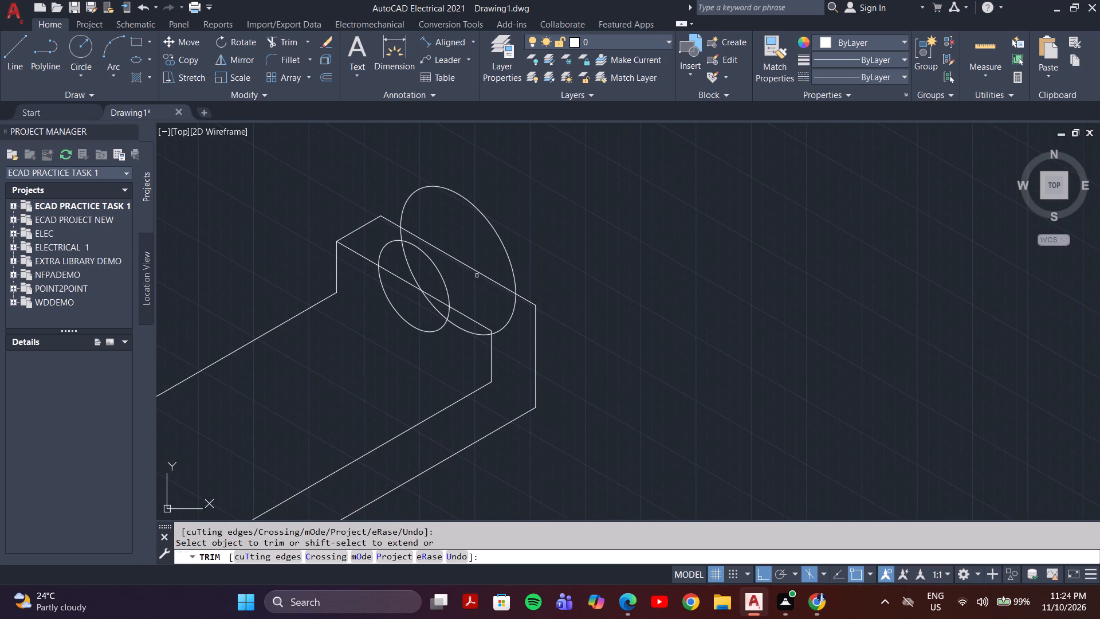
{"action": "left_click", "coordinate": [476, 272]}
{"action": "middle_click_drag", "start_coordinate": [426, 270], "coordinate": [555, 366]}
{"action": "left_click", "coordinate": [520, 373]}
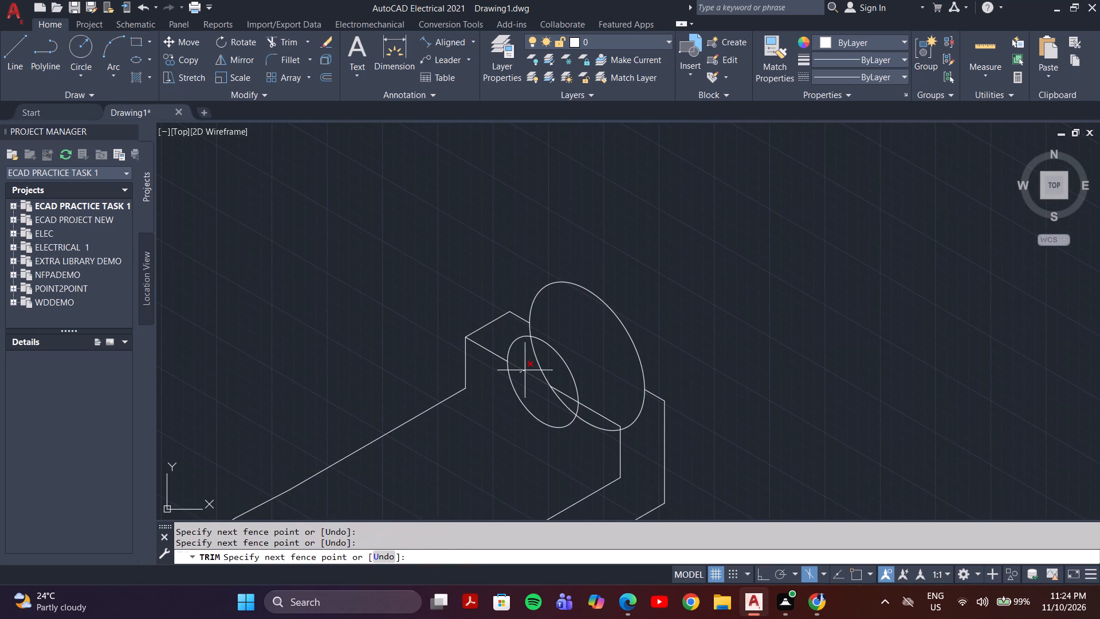
{"action": "left_click", "coordinate": [525, 370]}
{"action": "left_click", "coordinate": [560, 390]}
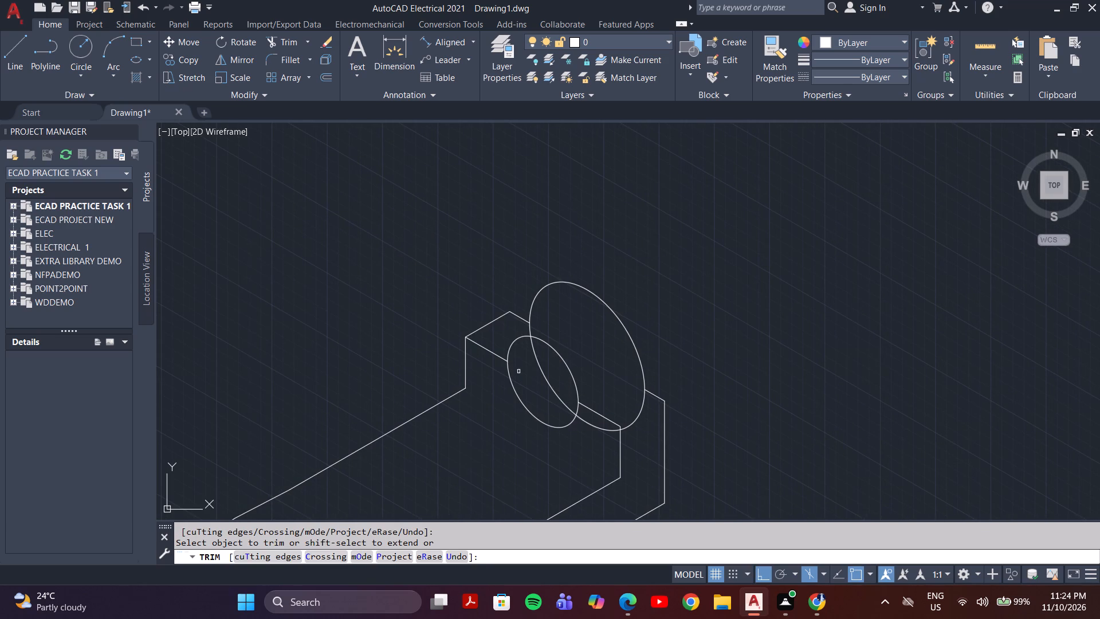
{"action": "left_click", "coordinate": [595, 414]}
{"action": "scroll", "coordinate": [621, 427], "scroll_direction": "up", "scroll_amount": 3}
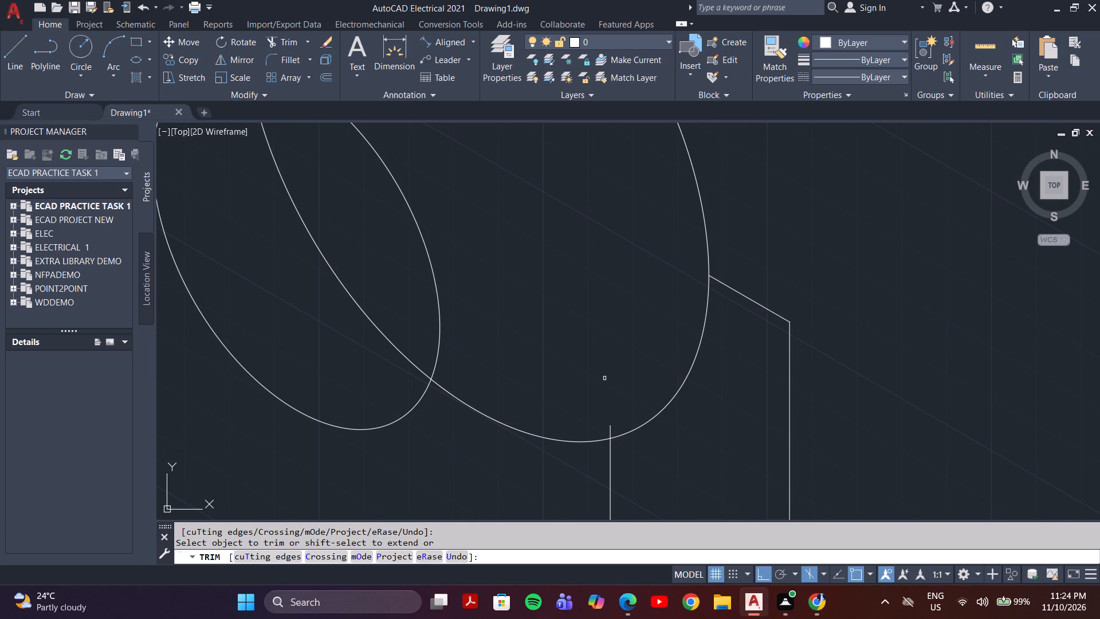
{"action": "key", "text": "ctrl+z"}
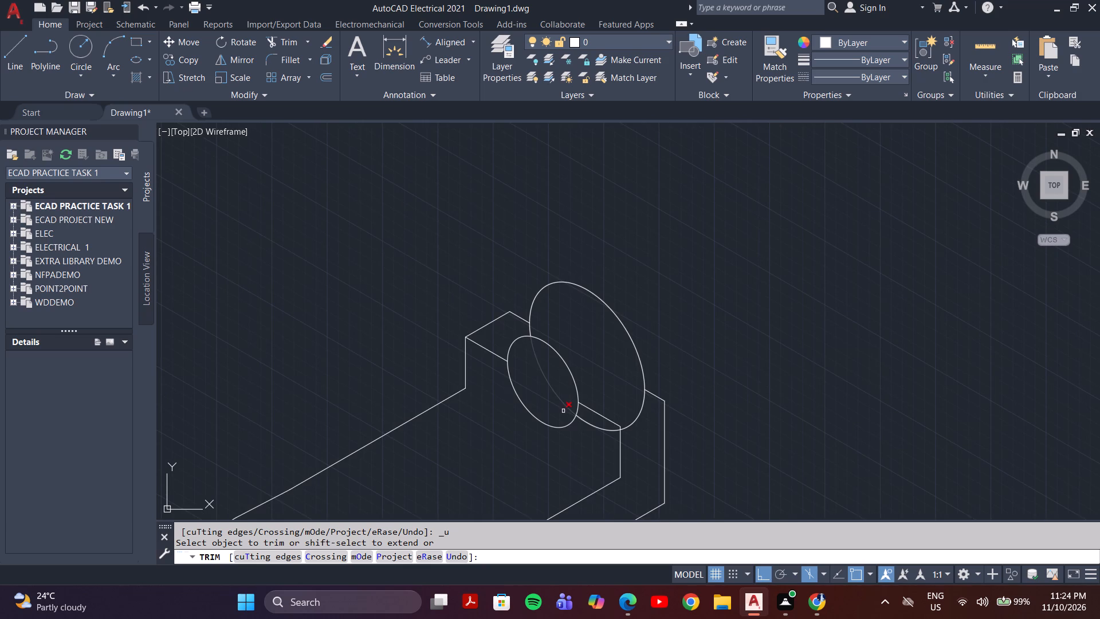
{"action": "key", "text": "Escape"}
Switch to the top isoplane and turn ortho off.
{"action": "middle_click_drag", "start_coordinate": [477, 418], "coordinate": [473, 457]}
{"action": "scroll", "coordinate": [473, 457], "scroll_direction": "up", "scroll_amount": 1}
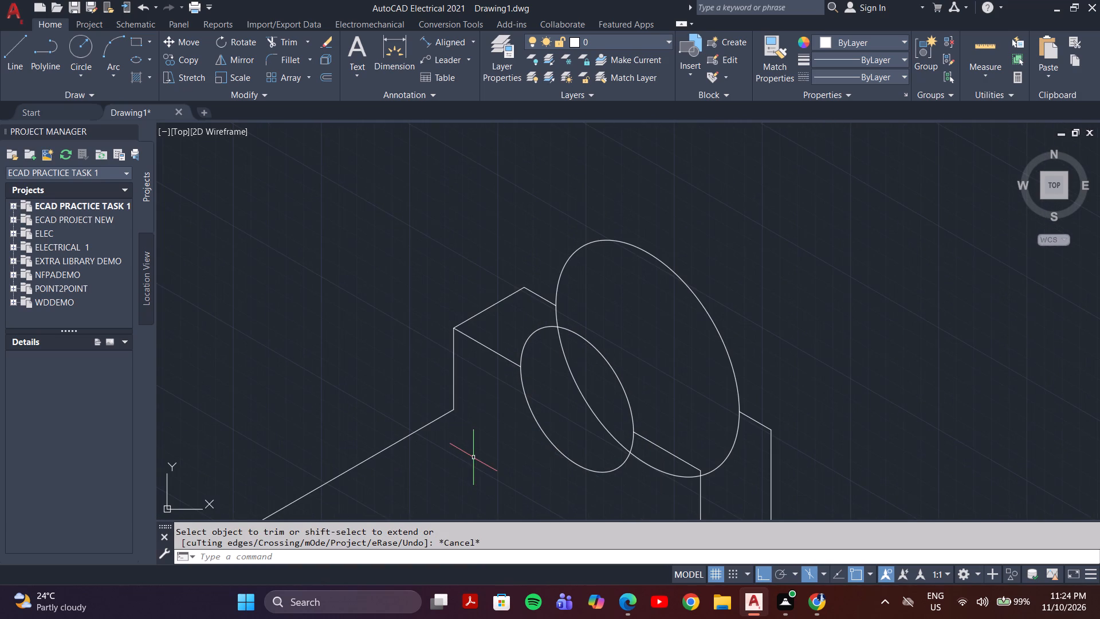
{"action": "key", "text": "l"}
{"action": "key", "text": "Return"}
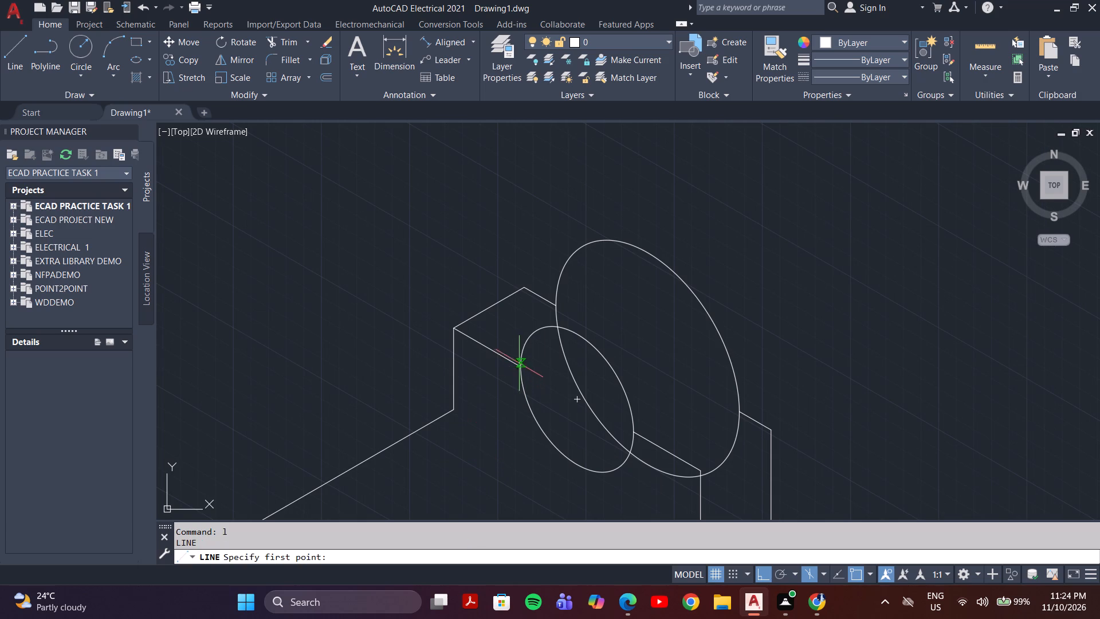
{"action": "left_click", "coordinate": [524, 363]}
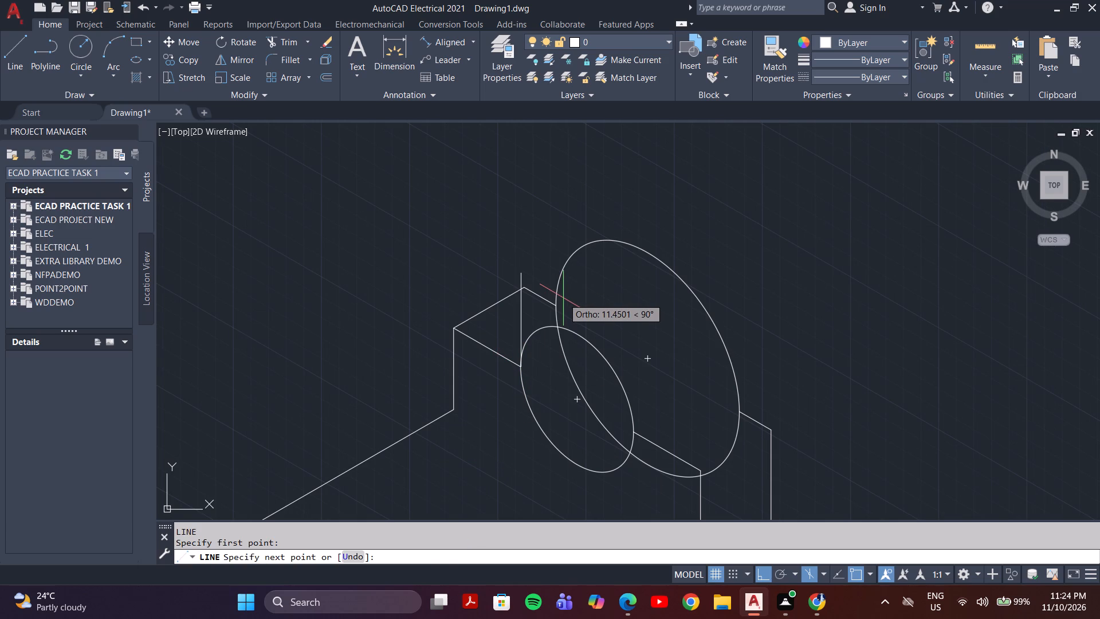
{"action": "key", "text": "F5"}
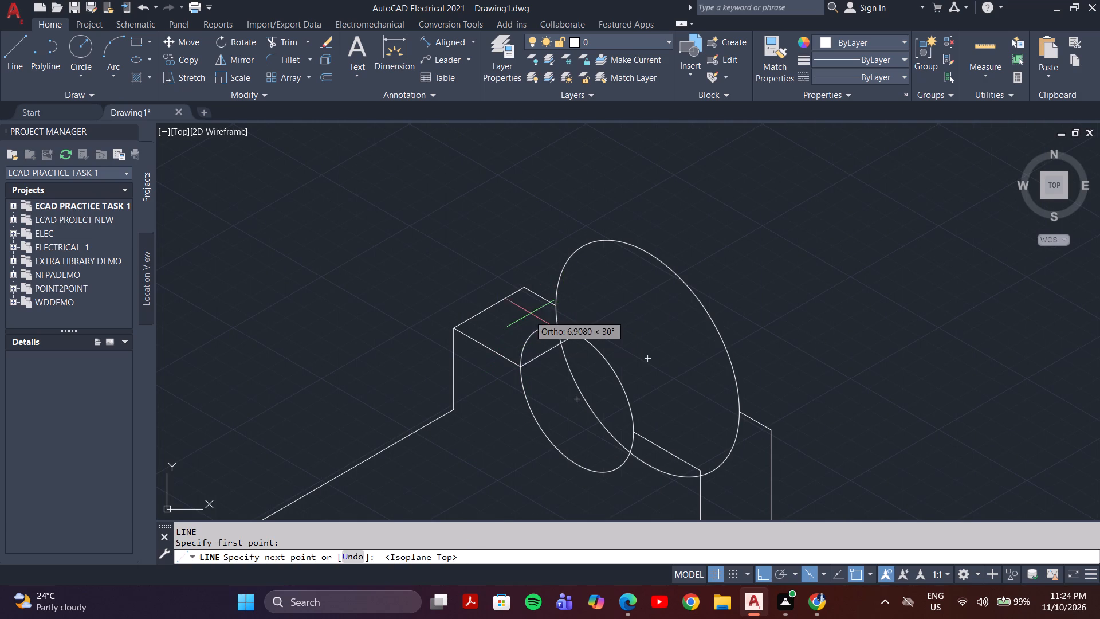
{"action": "key", "text": "F8"}
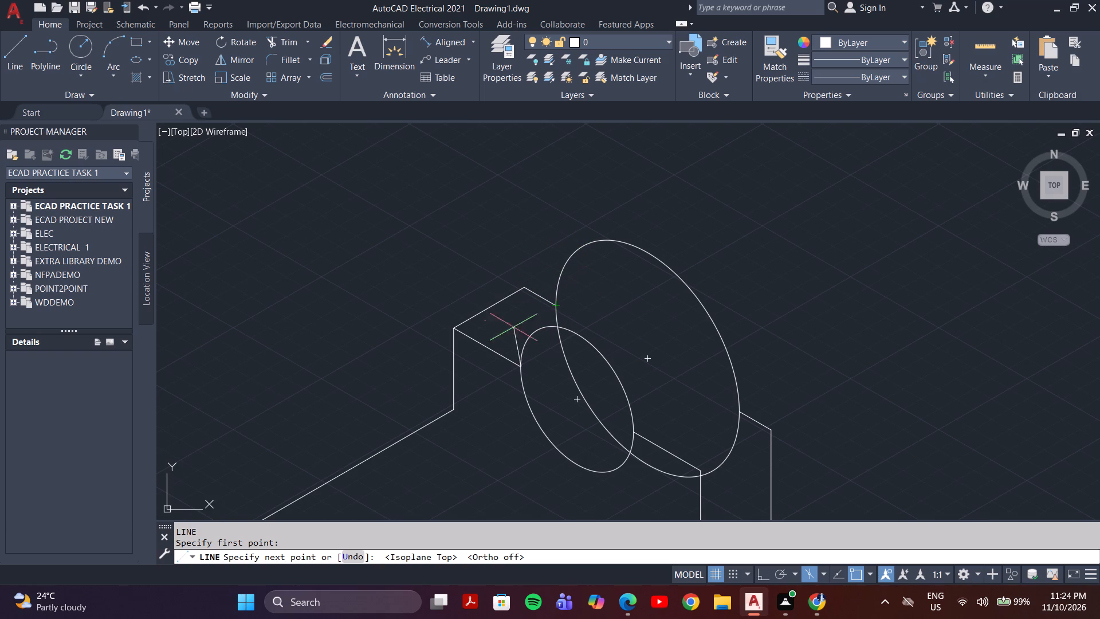
{"action": "key", "text": "Escape"}
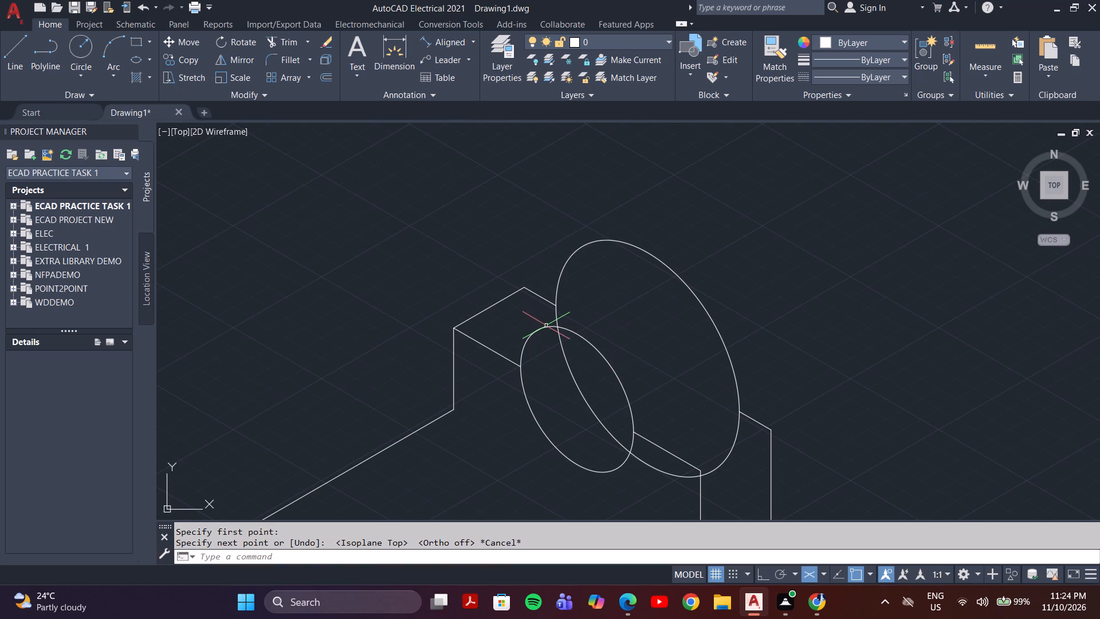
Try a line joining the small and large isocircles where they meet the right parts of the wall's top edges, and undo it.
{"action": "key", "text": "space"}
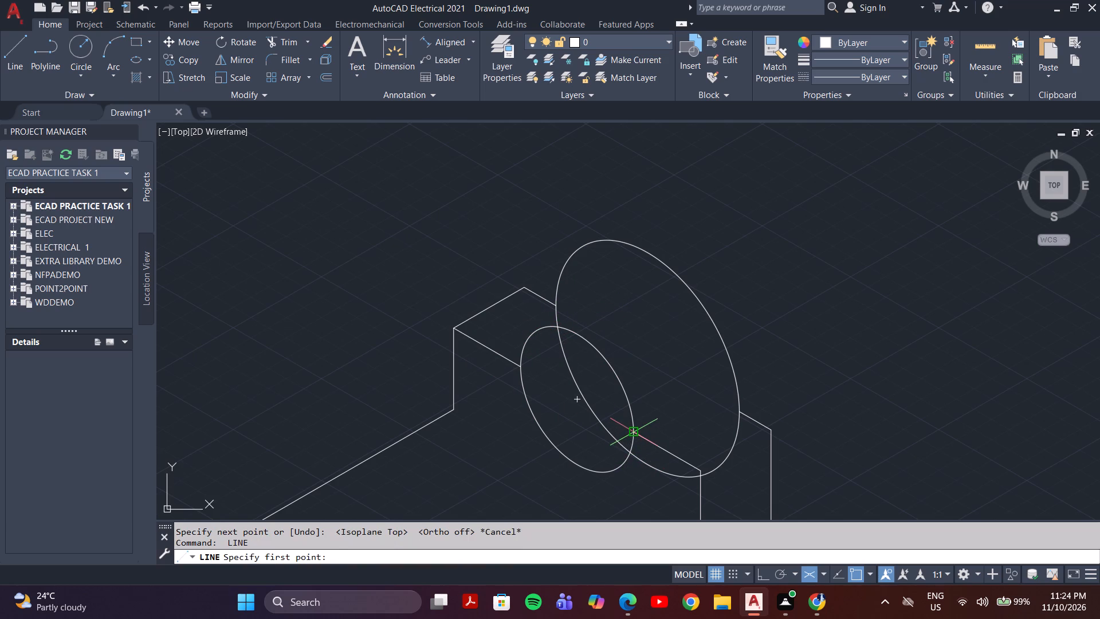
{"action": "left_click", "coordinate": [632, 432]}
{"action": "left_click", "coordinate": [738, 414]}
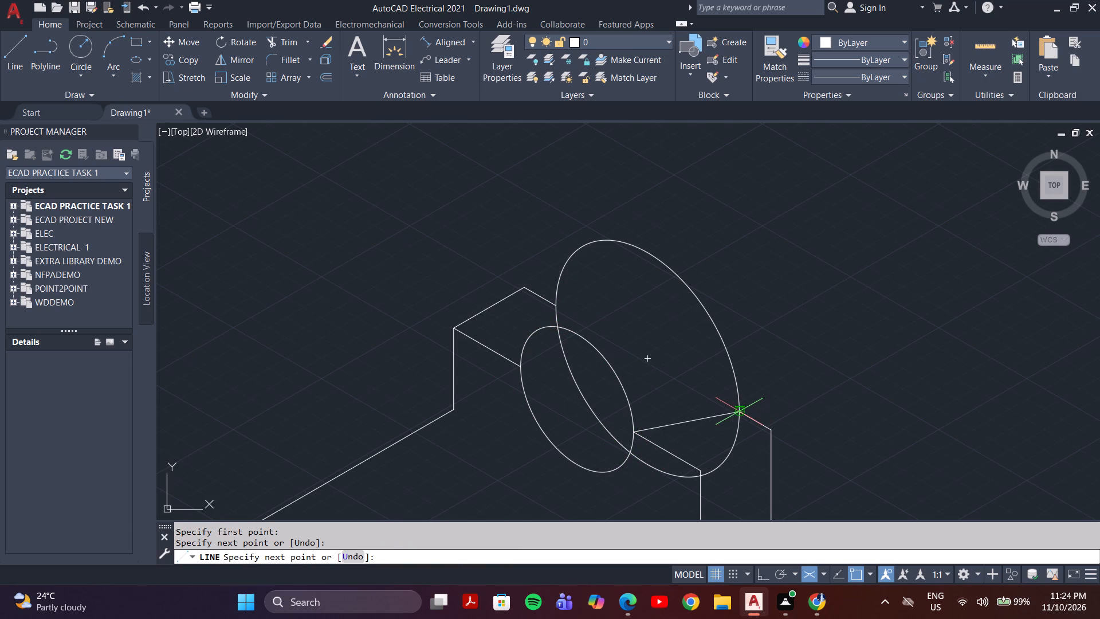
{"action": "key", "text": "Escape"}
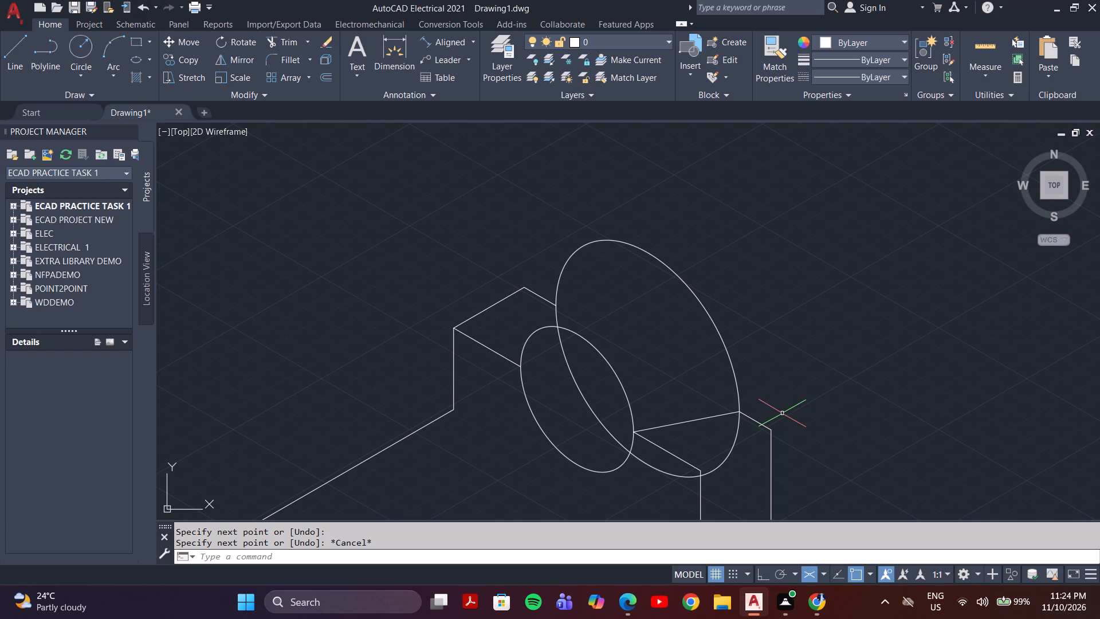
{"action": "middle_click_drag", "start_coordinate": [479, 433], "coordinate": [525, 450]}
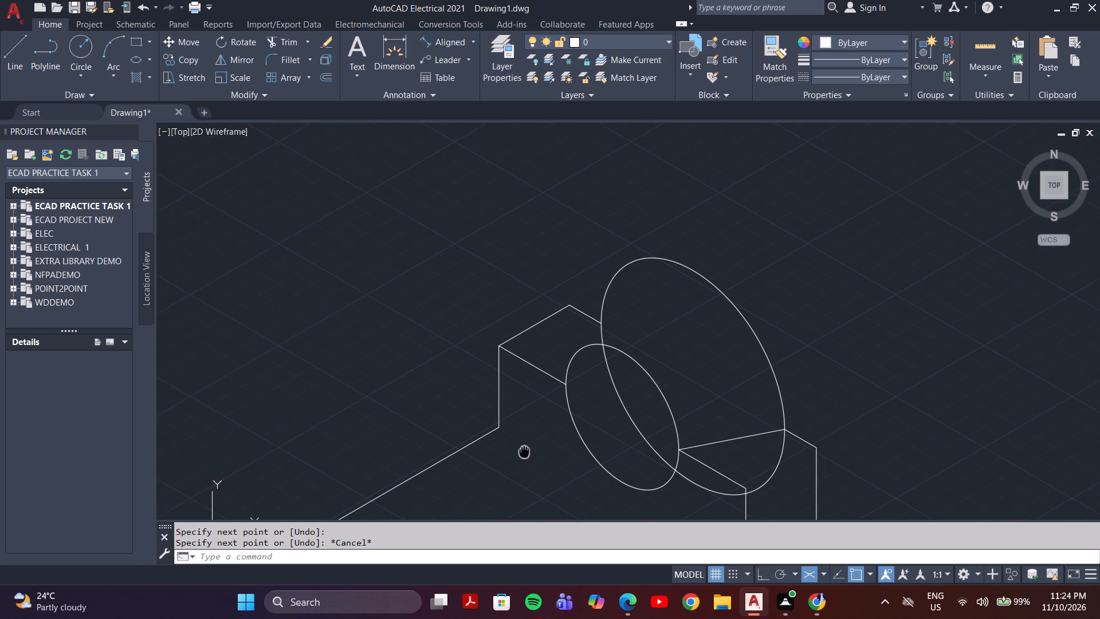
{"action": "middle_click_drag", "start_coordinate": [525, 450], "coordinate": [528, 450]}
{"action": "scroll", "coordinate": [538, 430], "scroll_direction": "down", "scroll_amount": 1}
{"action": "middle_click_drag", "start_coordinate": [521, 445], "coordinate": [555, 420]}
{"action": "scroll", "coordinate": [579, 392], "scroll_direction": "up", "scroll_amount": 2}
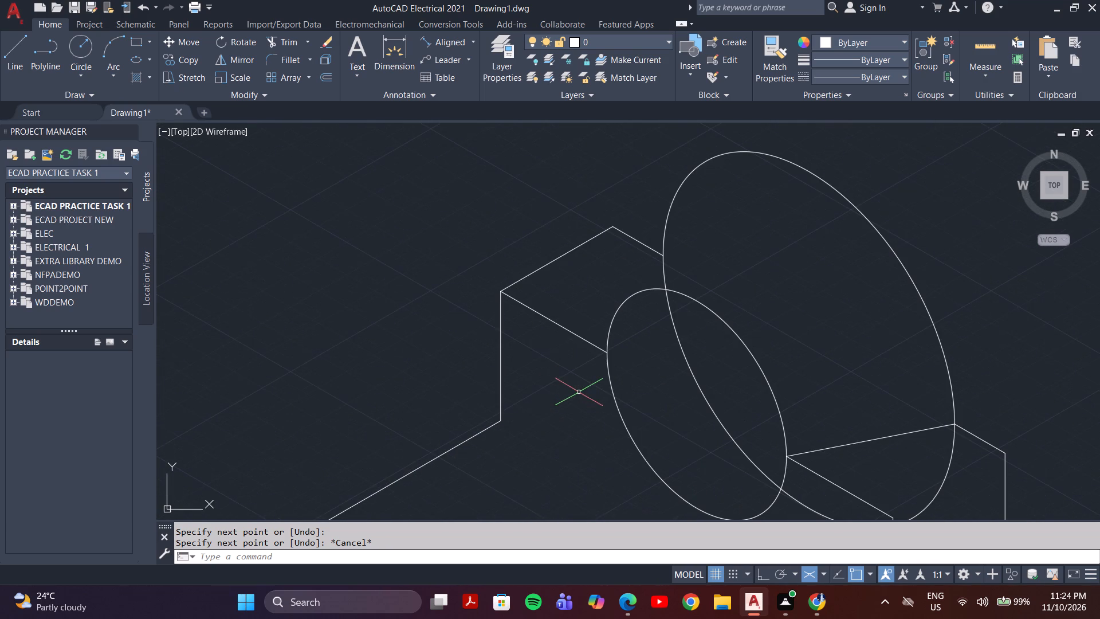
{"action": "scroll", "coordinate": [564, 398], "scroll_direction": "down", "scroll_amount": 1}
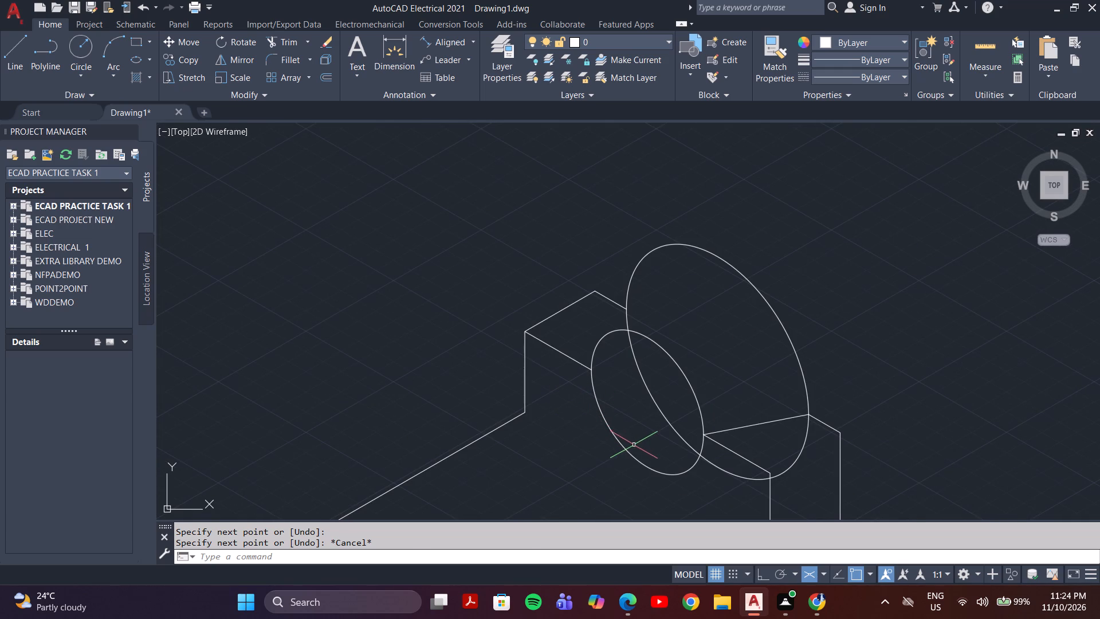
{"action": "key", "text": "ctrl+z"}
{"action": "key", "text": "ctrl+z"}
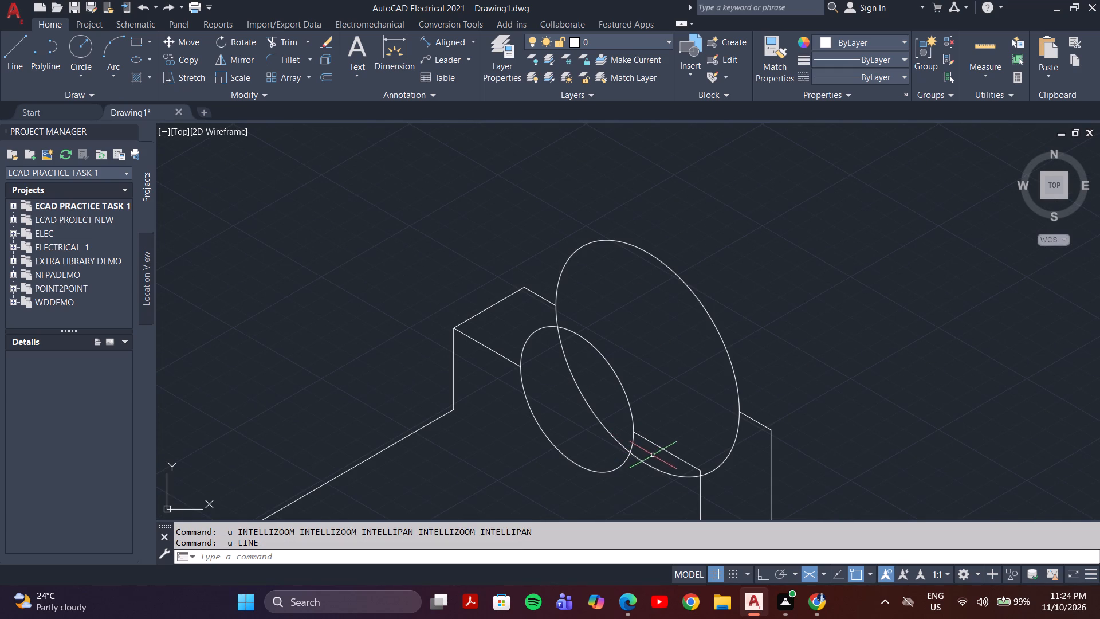
Trim both isocircles to arcs that rise above the rear wall's front and back top edges.
{"action": "scroll", "coordinate": [613, 395], "scroll_direction": "down", "scroll_amount": 2}
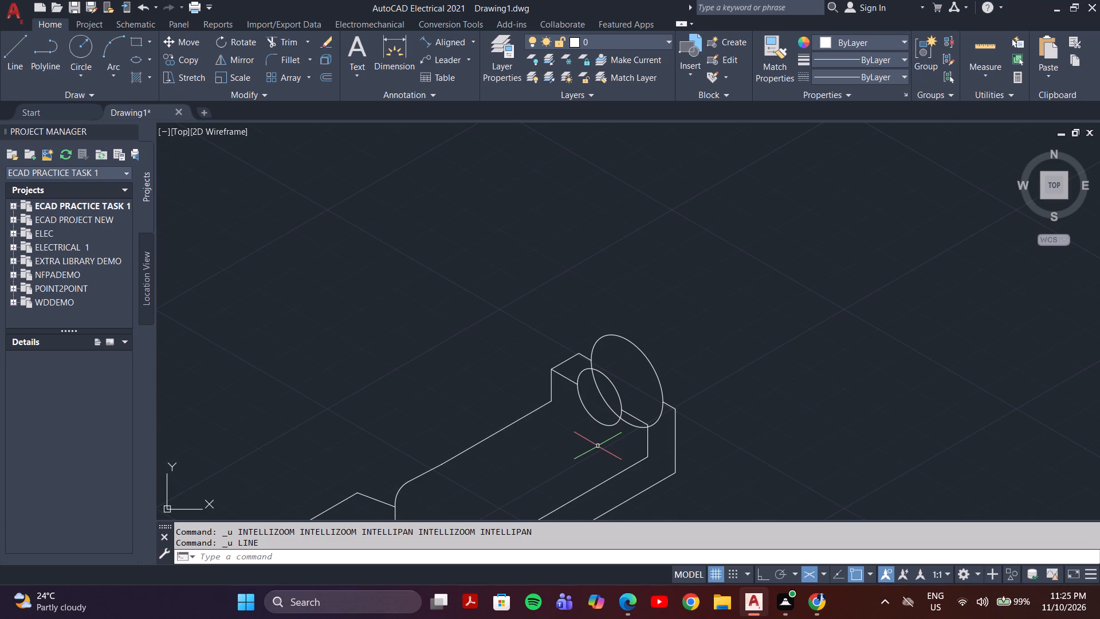
{"action": "type", "text": "tr"}
{"action": "key", "text": "Return"}
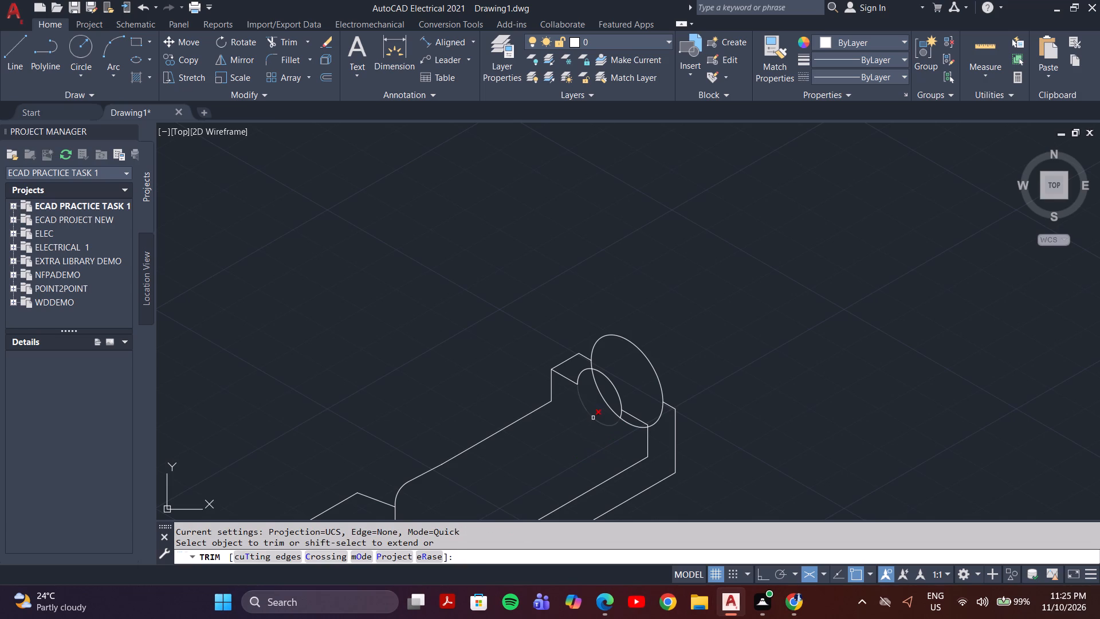
{"action": "left_click", "coordinate": [593, 418]}
{"action": "scroll", "coordinate": [613, 421], "scroll_direction": "up", "scroll_amount": 3}
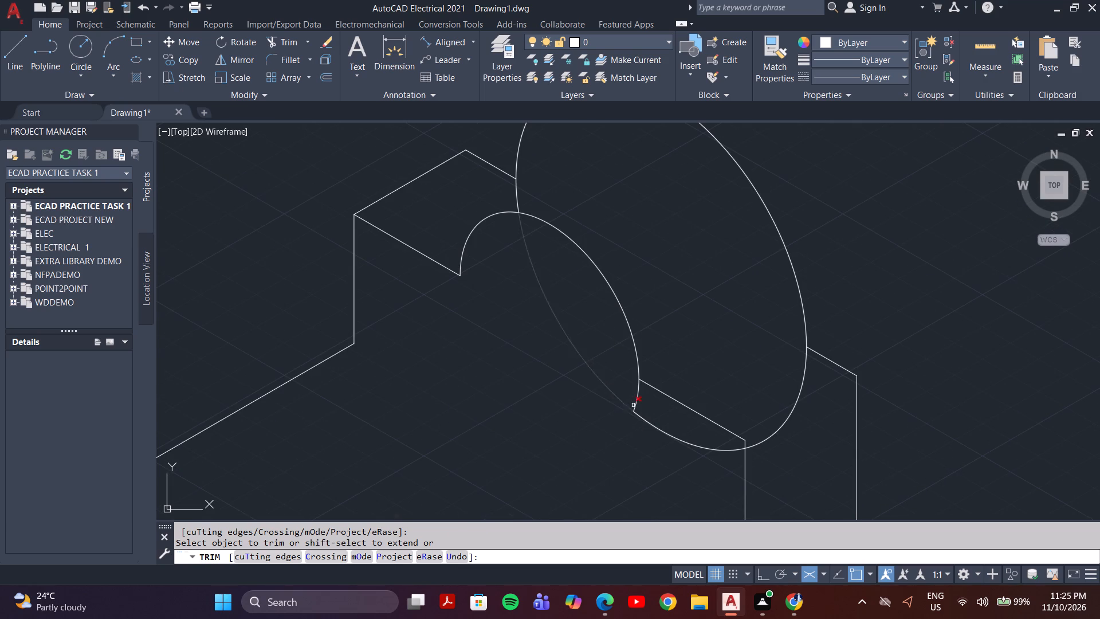
{"action": "left_click", "coordinate": [634, 399]}
{"action": "left_click", "coordinate": [644, 401]}
{"action": "left_click", "coordinate": [605, 370]}
{"action": "left_click", "coordinate": [581, 383]}
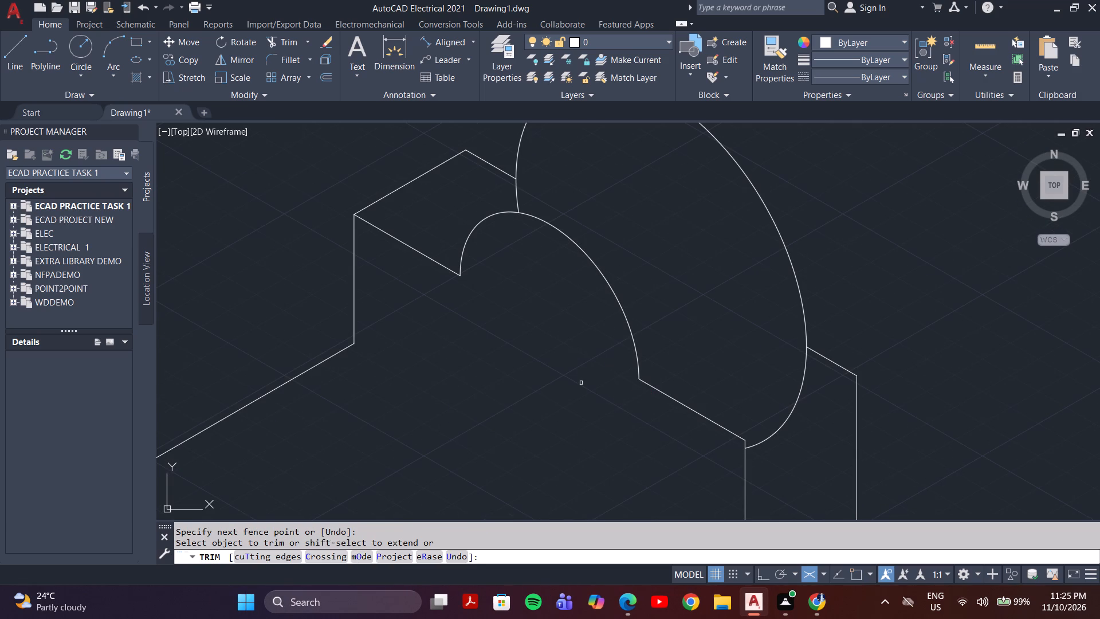
{"action": "middle_click_drag", "start_coordinate": [564, 385], "coordinate": [550, 471]}
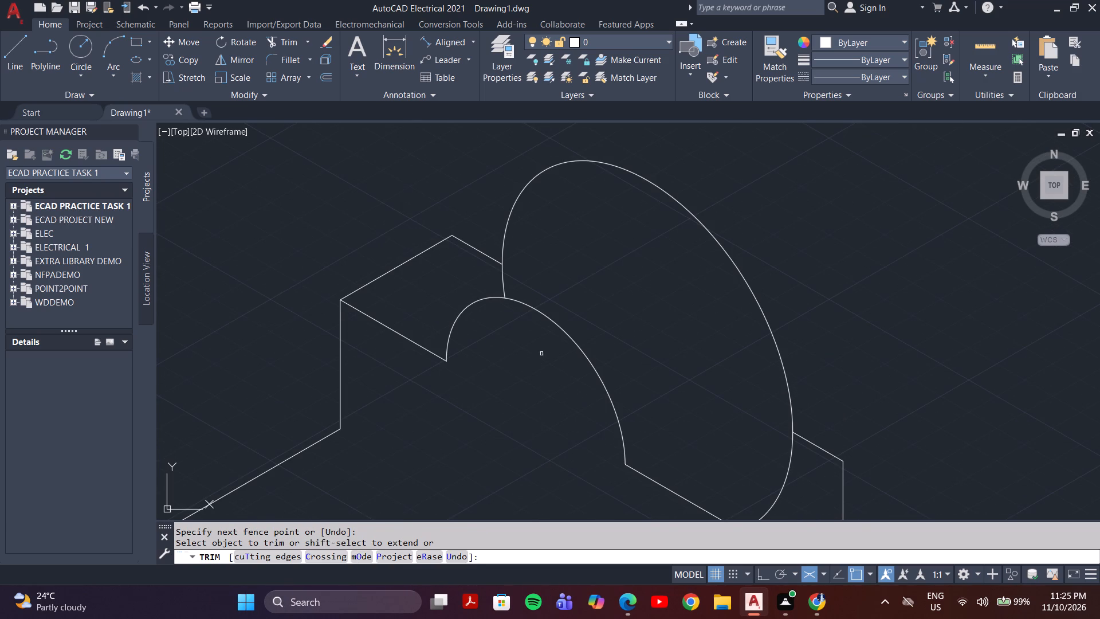
{"action": "left_click", "coordinate": [501, 283]}
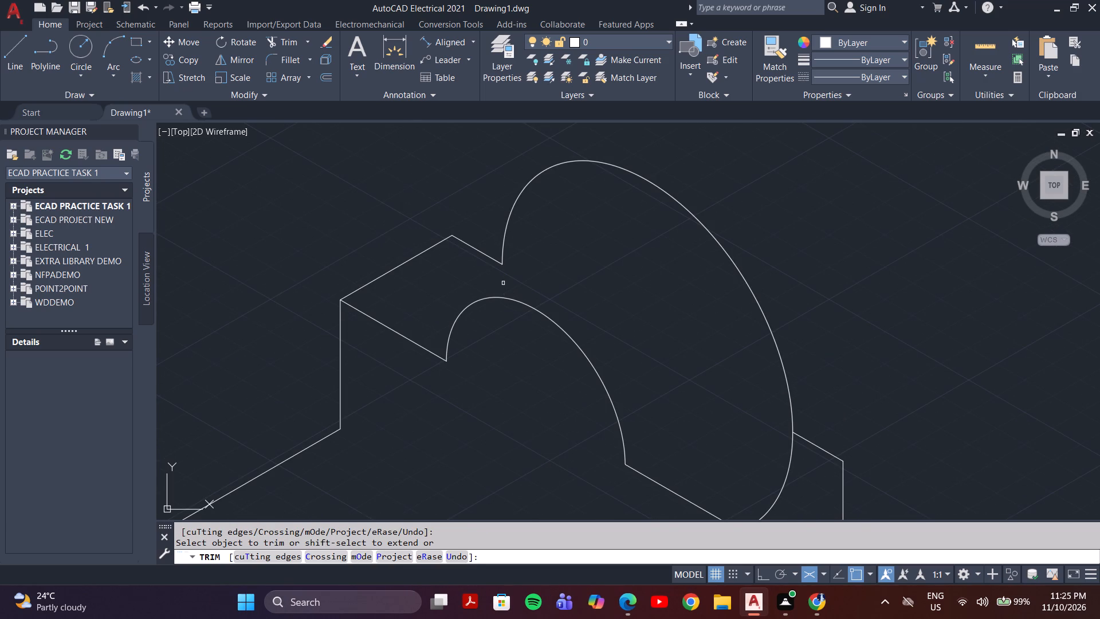
{"action": "left_click", "coordinate": [785, 480]}
{"action": "key", "text": "Escape"}
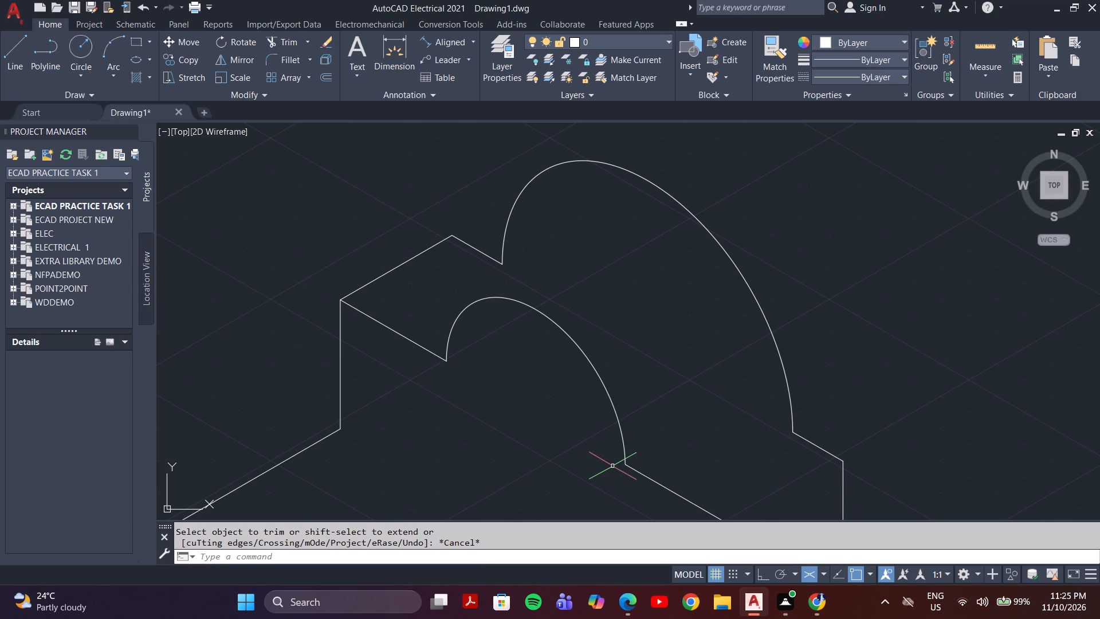
Draw a line from the small front arc's right endpoint to the large back arc's right endpoint.
{"action": "key", "text": "l"}
{"action": "key", "text": "Return"}
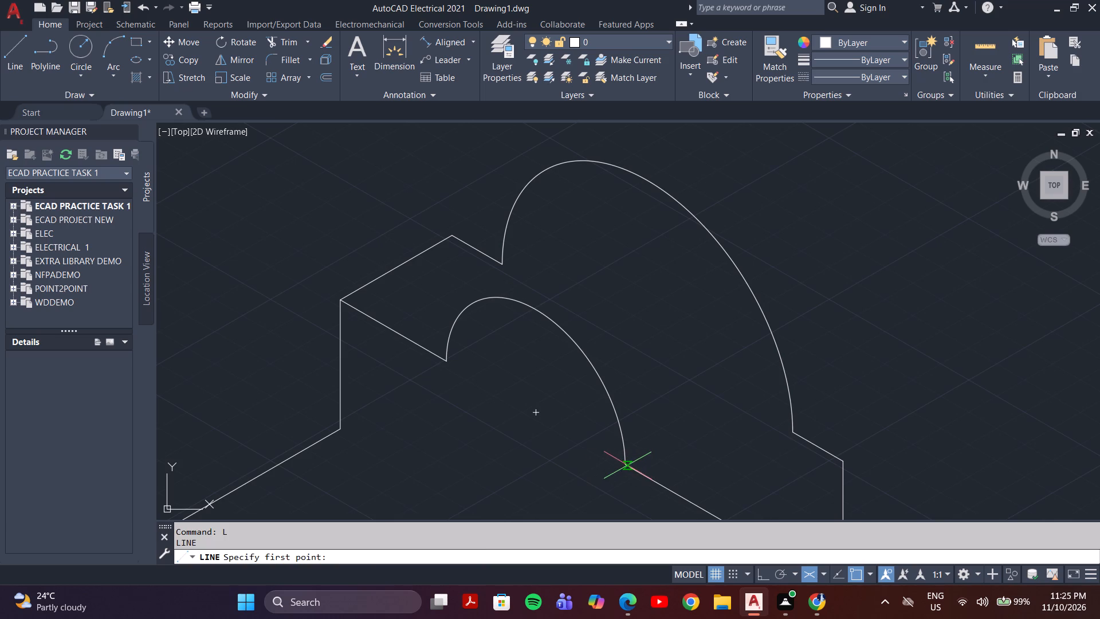
{"action": "left_click", "coordinate": [625, 465]}
{"action": "left_click", "coordinate": [793, 433]}
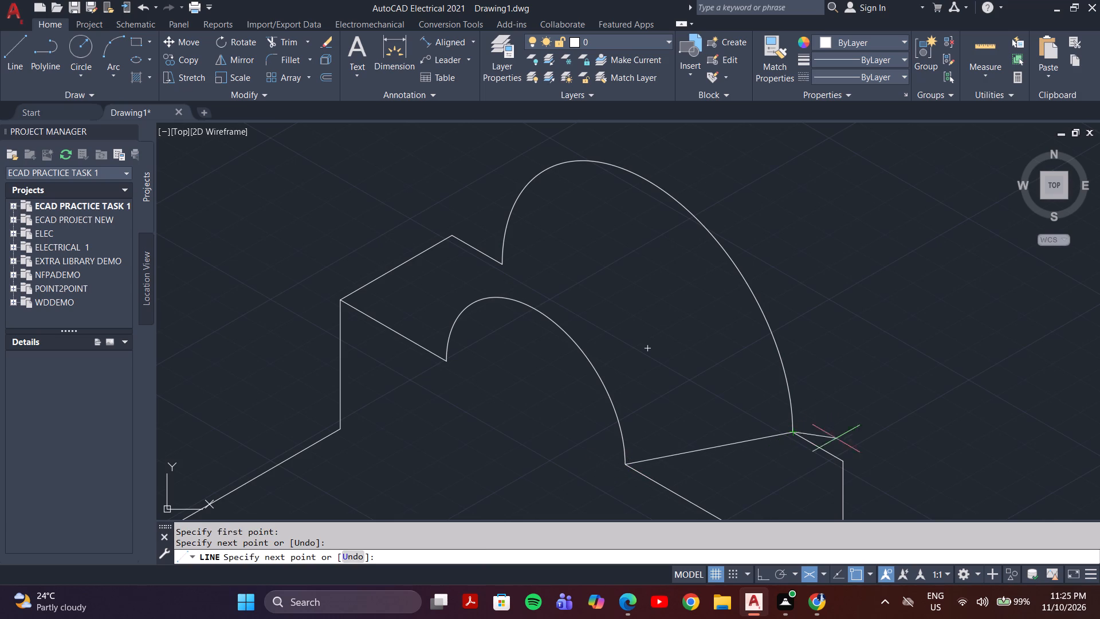
{"action": "key", "text": "Escape"}
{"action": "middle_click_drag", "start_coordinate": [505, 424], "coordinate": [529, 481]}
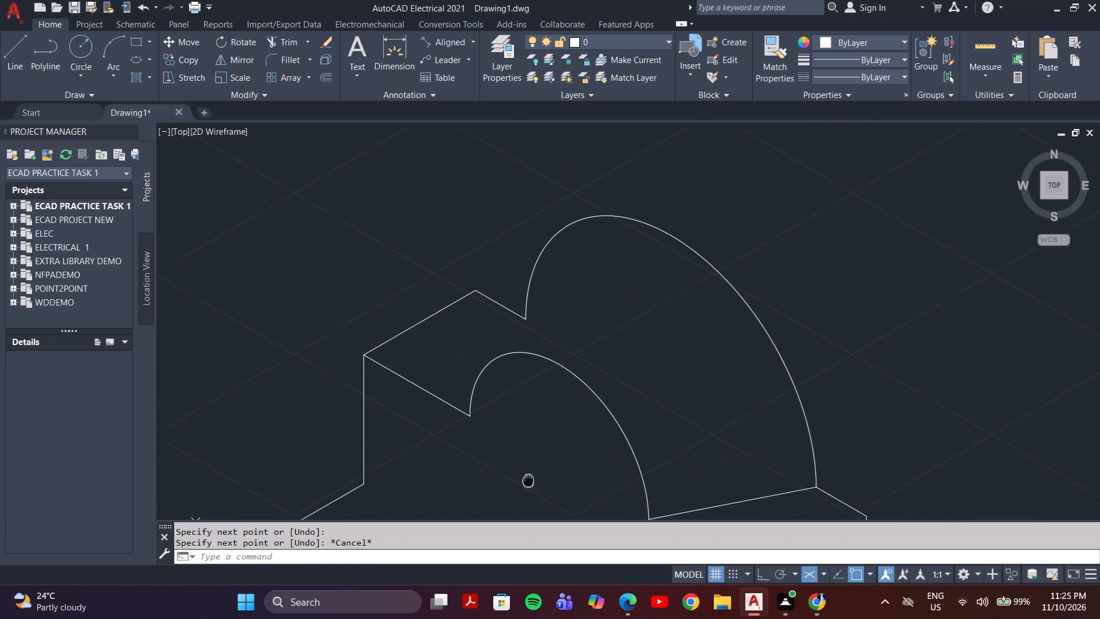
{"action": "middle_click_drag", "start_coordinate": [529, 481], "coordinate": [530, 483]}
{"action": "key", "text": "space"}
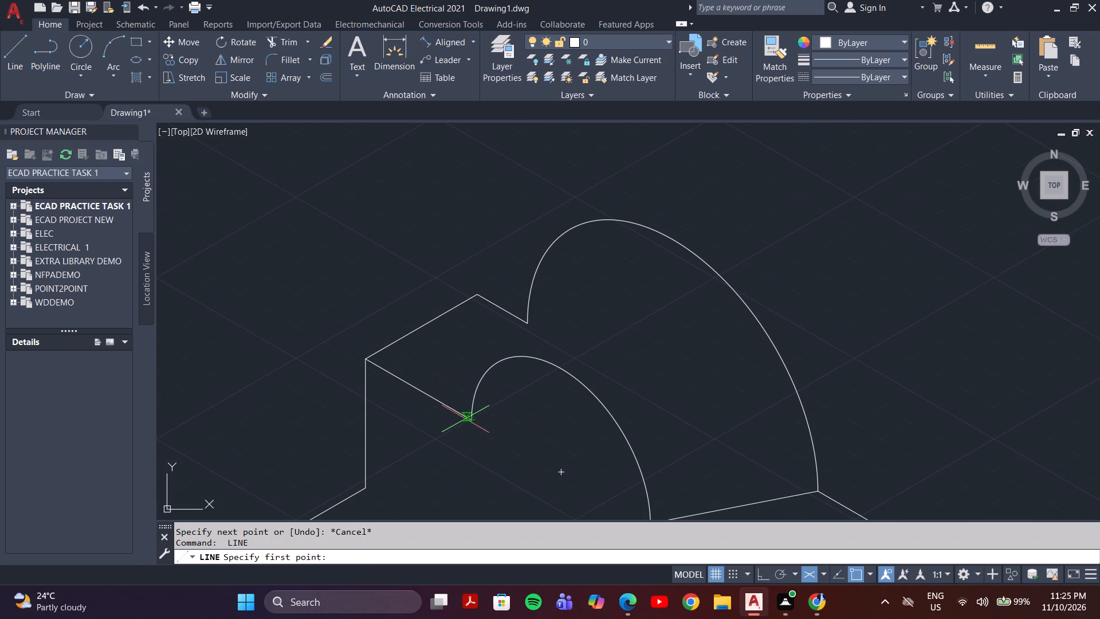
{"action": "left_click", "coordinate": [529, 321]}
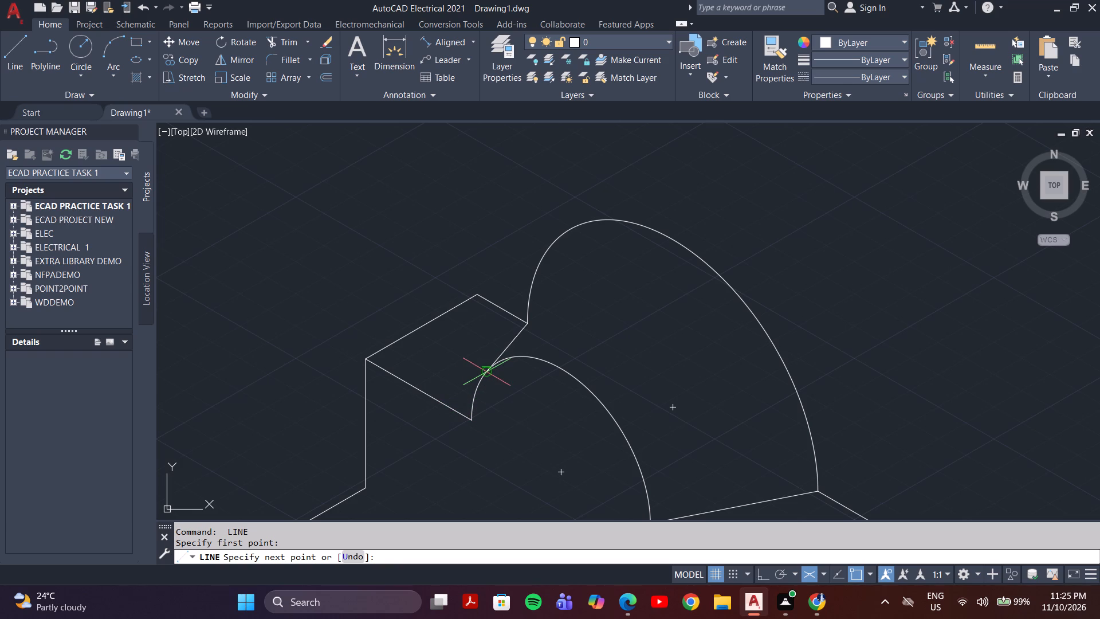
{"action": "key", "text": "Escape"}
Draw a line joining the upper-left curve of the large back arc to the upper-left curve of the small front arc.
{"action": "key", "text": "space"}
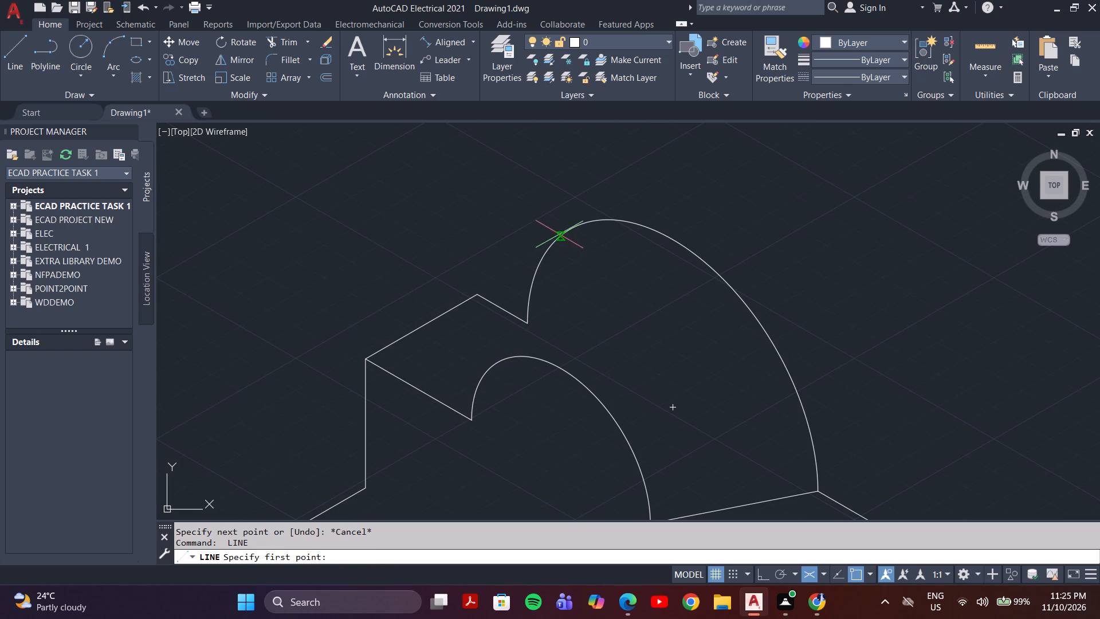
{"action": "left_click", "coordinate": [574, 228]}
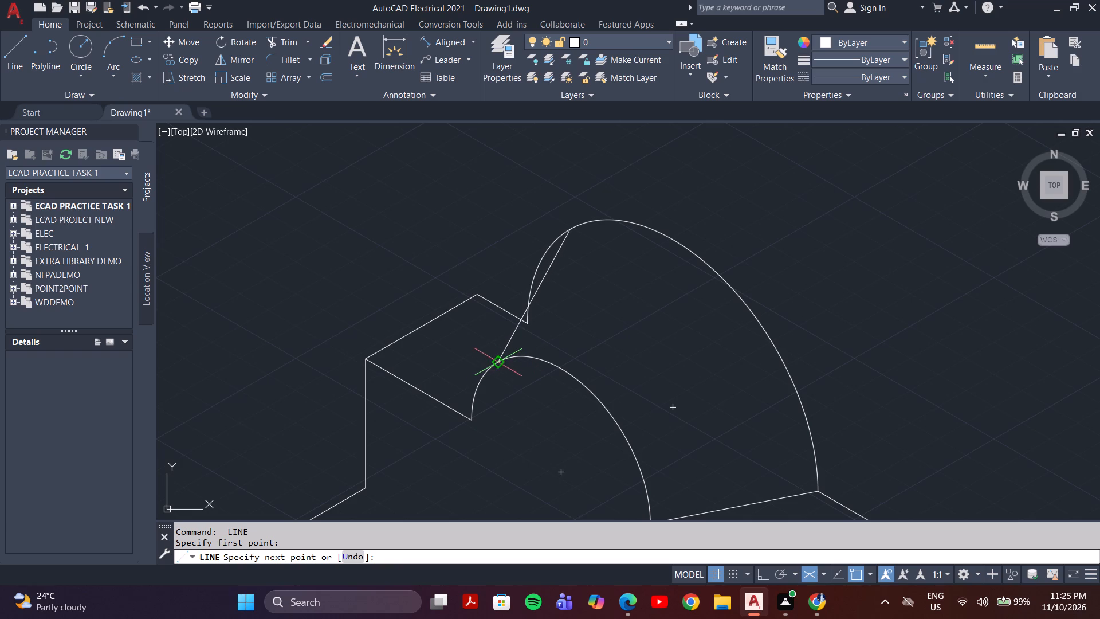
{"action": "left_click", "coordinate": [501, 361]}
{"action": "key", "text": "Escape"}
Trim the back top edge's short end and the large arc's lower-left portion, both hidden behind the new connecting line.
{"action": "scroll", "coordinate": [591, 268], "scroll_direction": "down", "scroll_amount": 2}
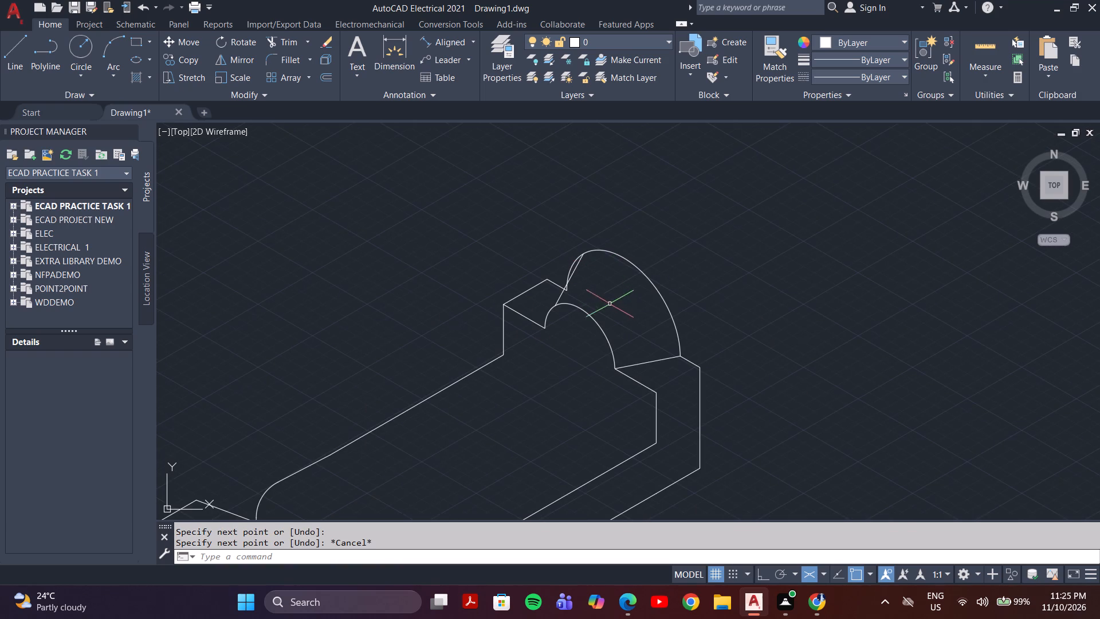
{"action": "type", "text": "tr"}
{"action": "key", "text": "Return"}
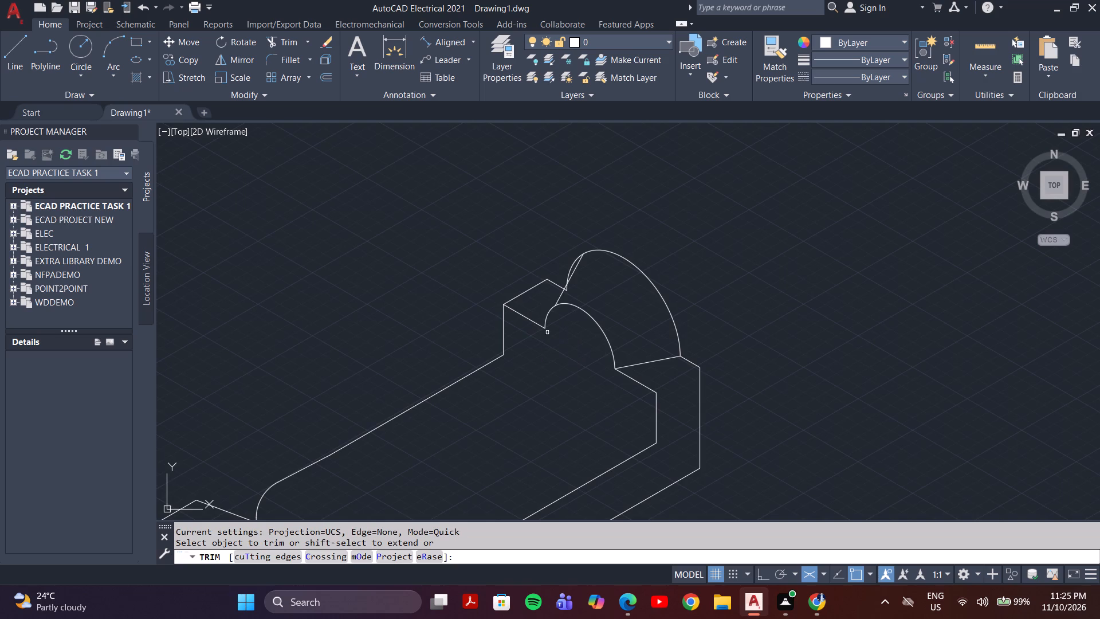
{"action": "scroll", "coordinate": [566, 273], "scroll_direction": "up", "scroll_amount": 3}
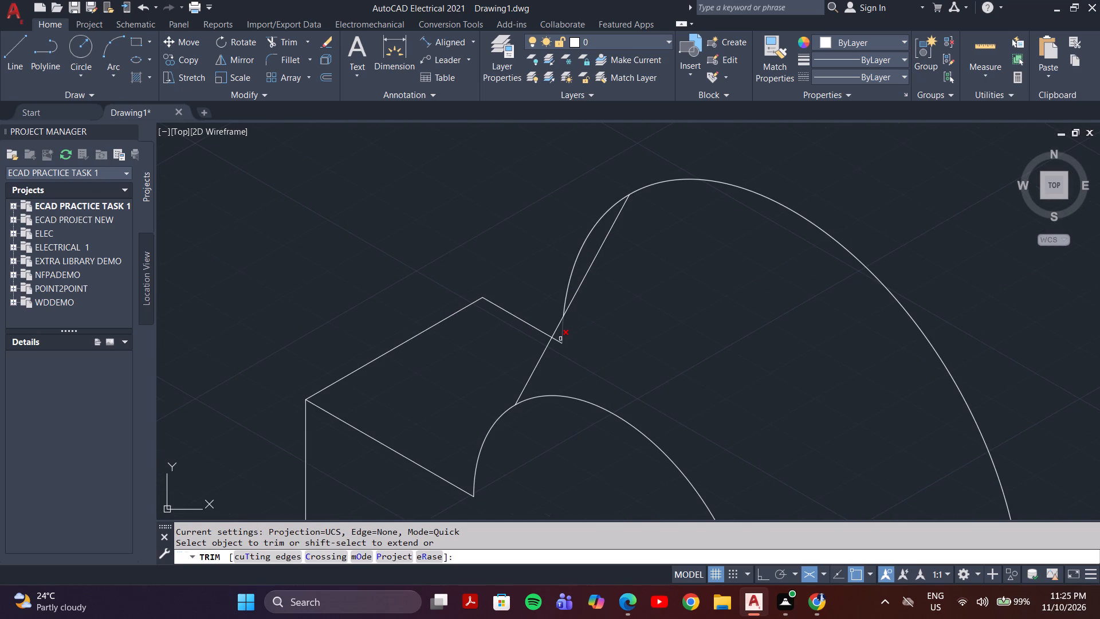
{"action": "left_click", "coordinate": [560, 343]}
{"action": "left_click", "coordinate": [560, 335]}
{"action": "left_click", "coordinate": [564, 337]}
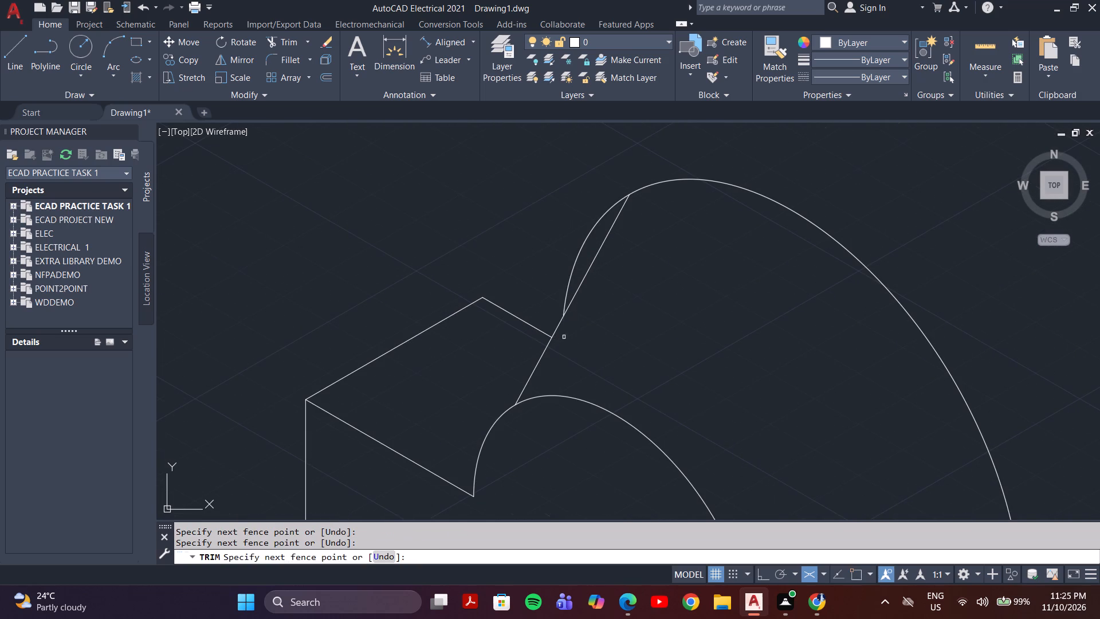
{"action": "left_click", "coordinate": [573, 261]}
{"action": "scroll", "coordinate": [592, 279], "scroll_direction": "down", "scroll_amount": 3}
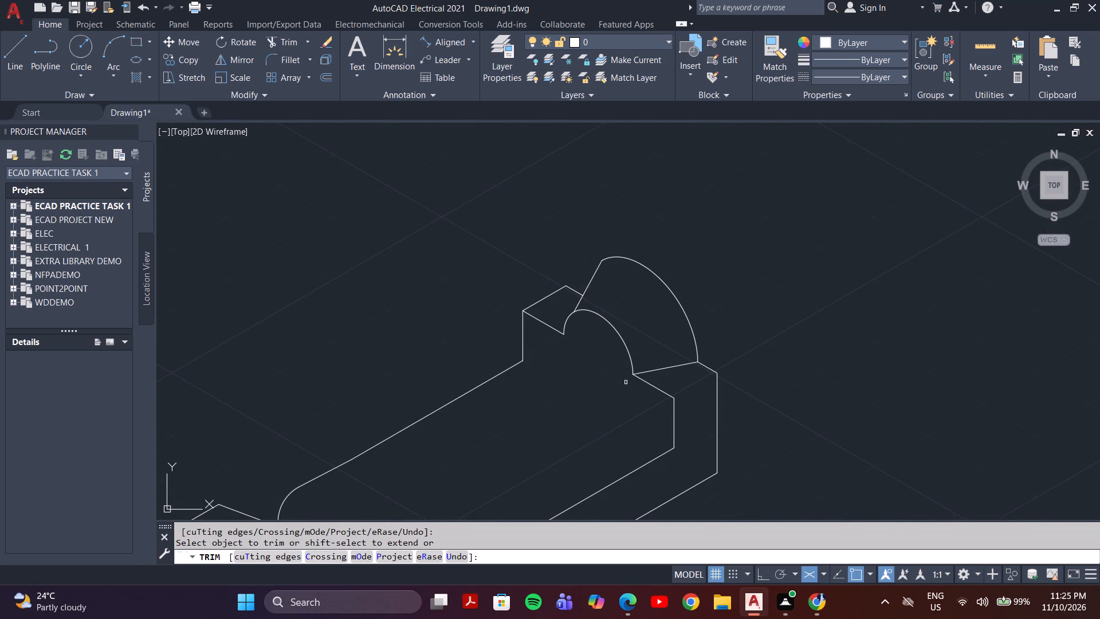
{"action": "middle_click_drag", "start_coordinate": [535, 429], "coordinate": [552, 370]}
{"action": "scroll", "coordinate": [556, 365], "scroll_direction": "down", "scroll_amount": 2}
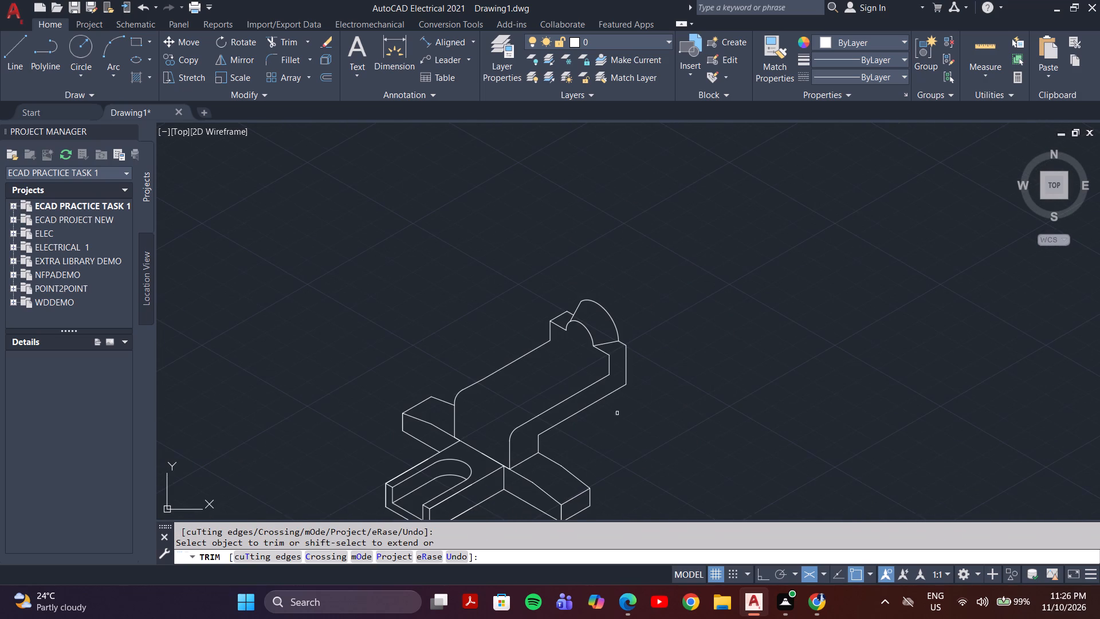
{"action": "middle_click_drag", "start_coordinate": [641, 438], "coordinate": [674, 409]}
{"action": "key", "text": "Escape"}
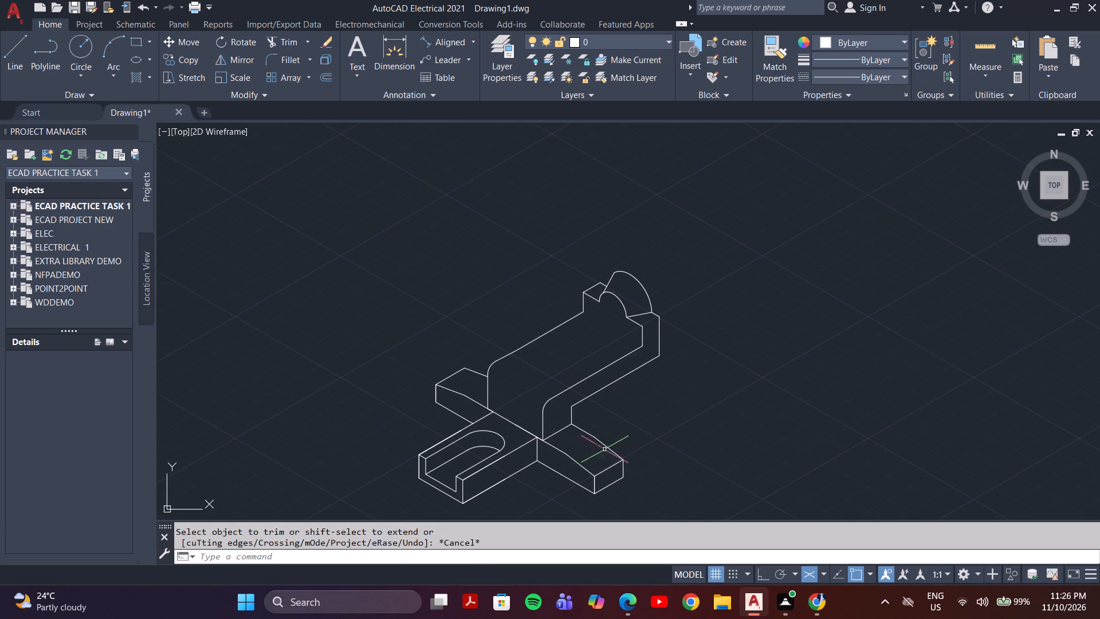
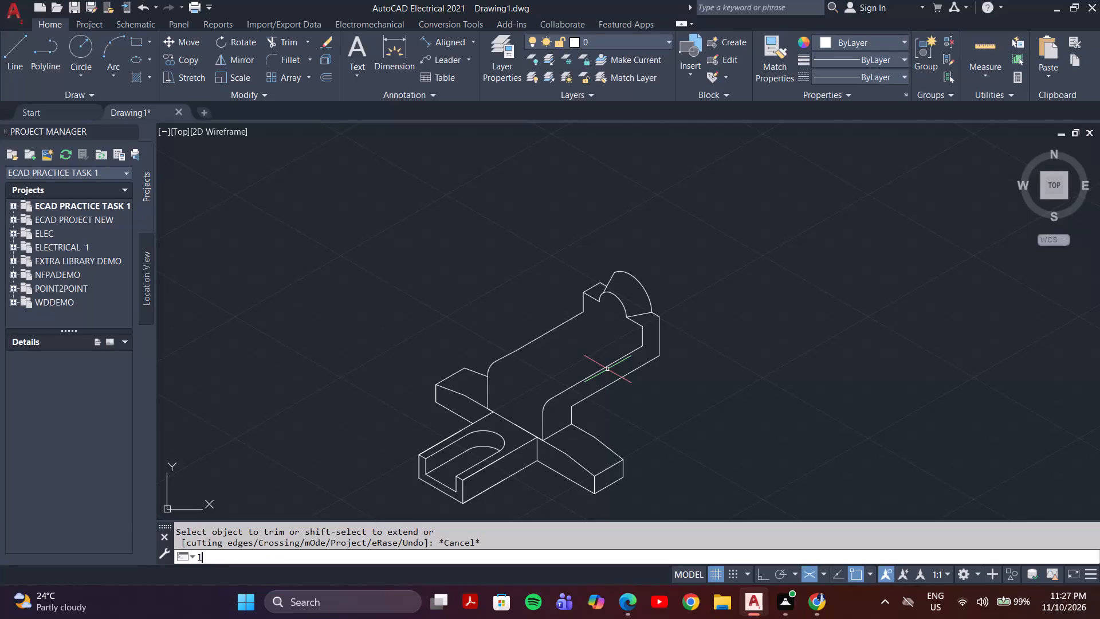
Draw a construction line across the raised top face from the midpoint of its rear-left long edge to the opposite long edge.
{"action": "key", "text": "Return"}
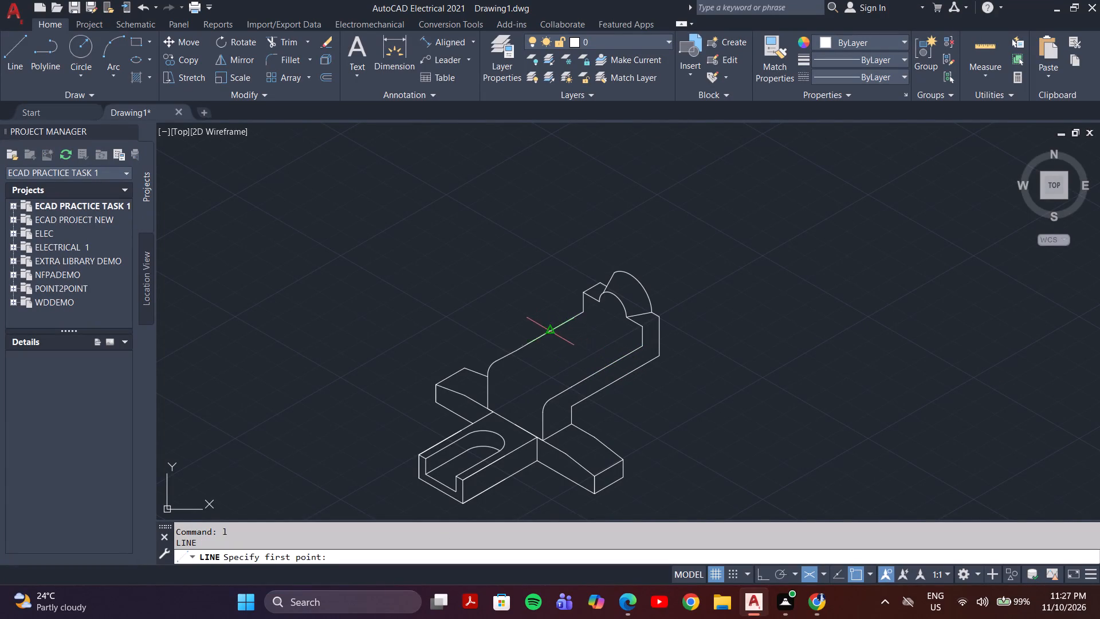
{"action": "left_click", "coordinate": [551, 331]}
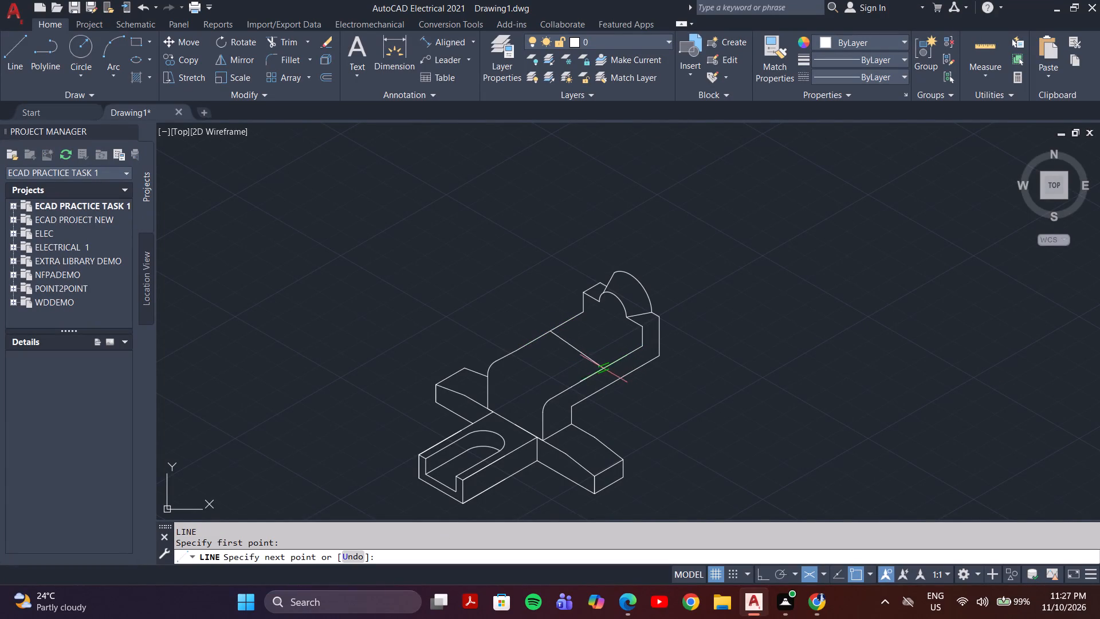
{"action": "left_click", "coordinate": [610, 367]}
{"action": "key", "text": "Escape"}
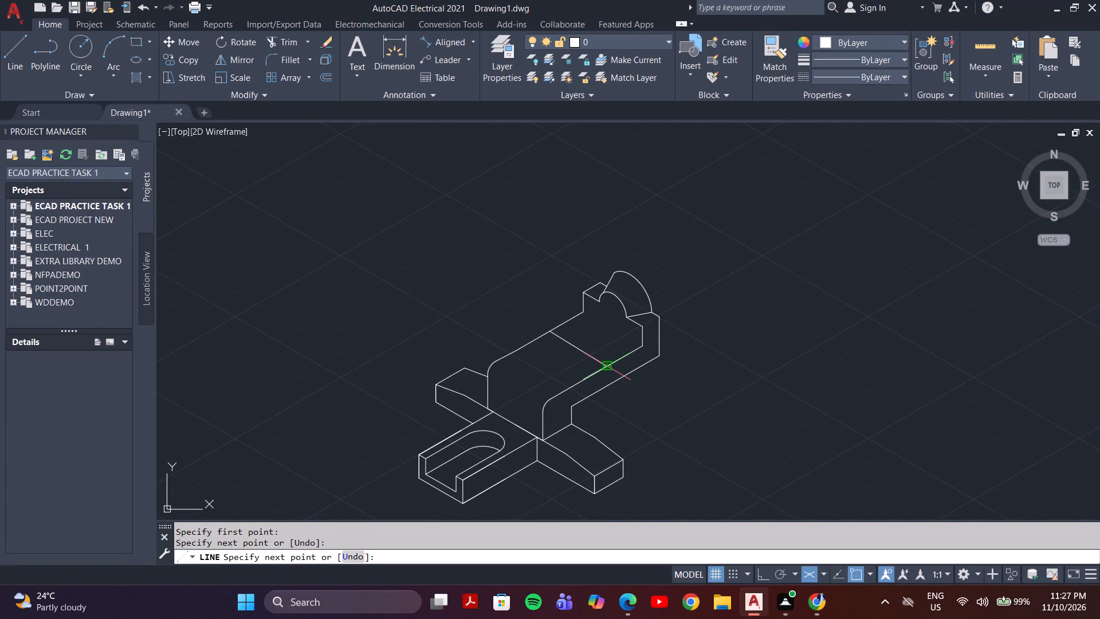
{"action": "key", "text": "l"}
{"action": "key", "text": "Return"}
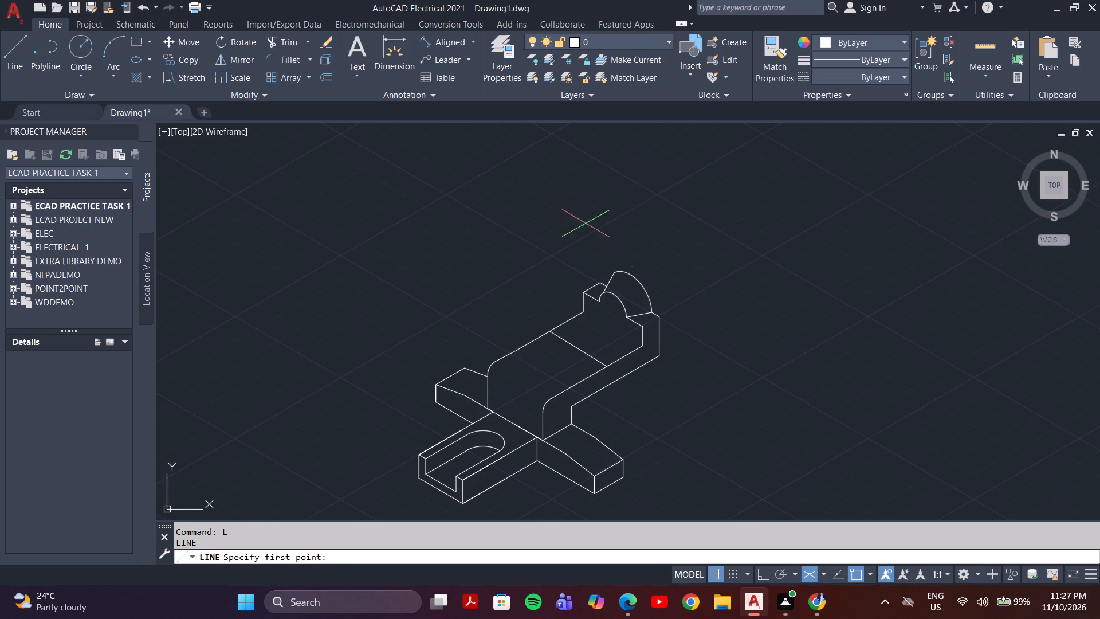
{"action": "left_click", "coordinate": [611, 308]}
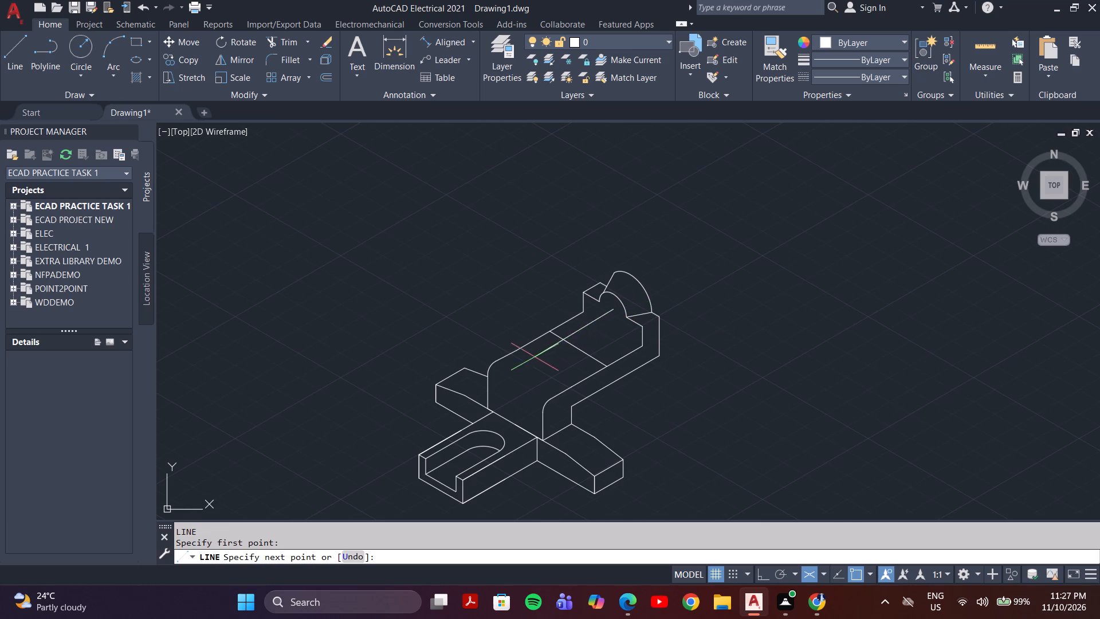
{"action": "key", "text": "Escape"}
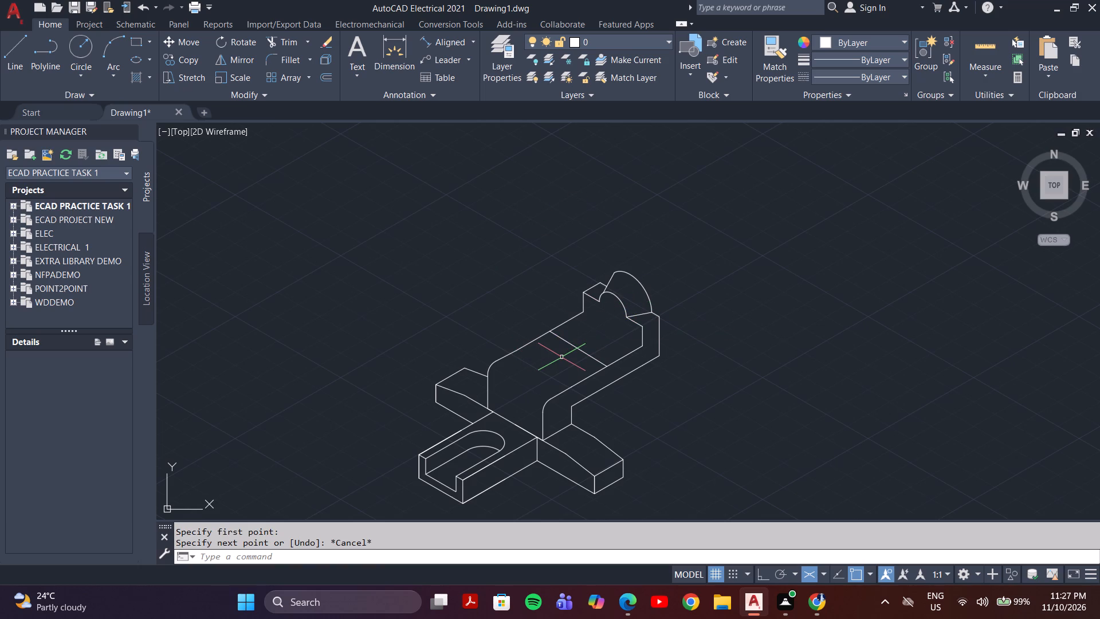
Draw a lengthwise construction line through the cross line's midpoint, extending both ways along the raised top face.
{"action": "key", "text": "l"}
{"action": "key", "text": "Return"}
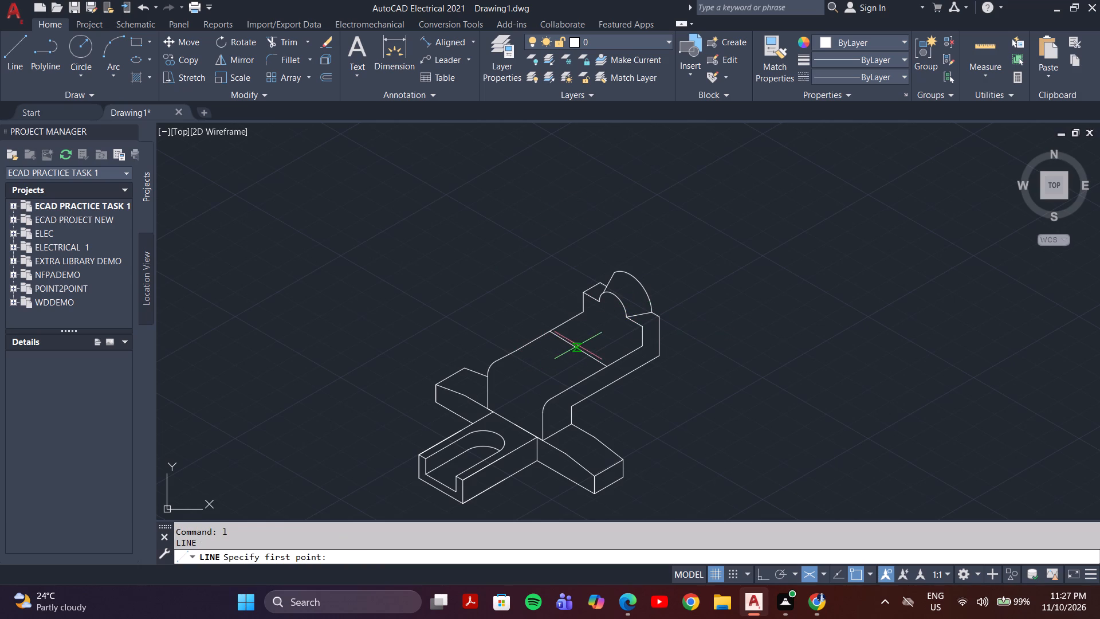
{"action": "left_click", "coordinate": [579, 348]}
{"action": "left_click", "coordinate": [615, 325]}
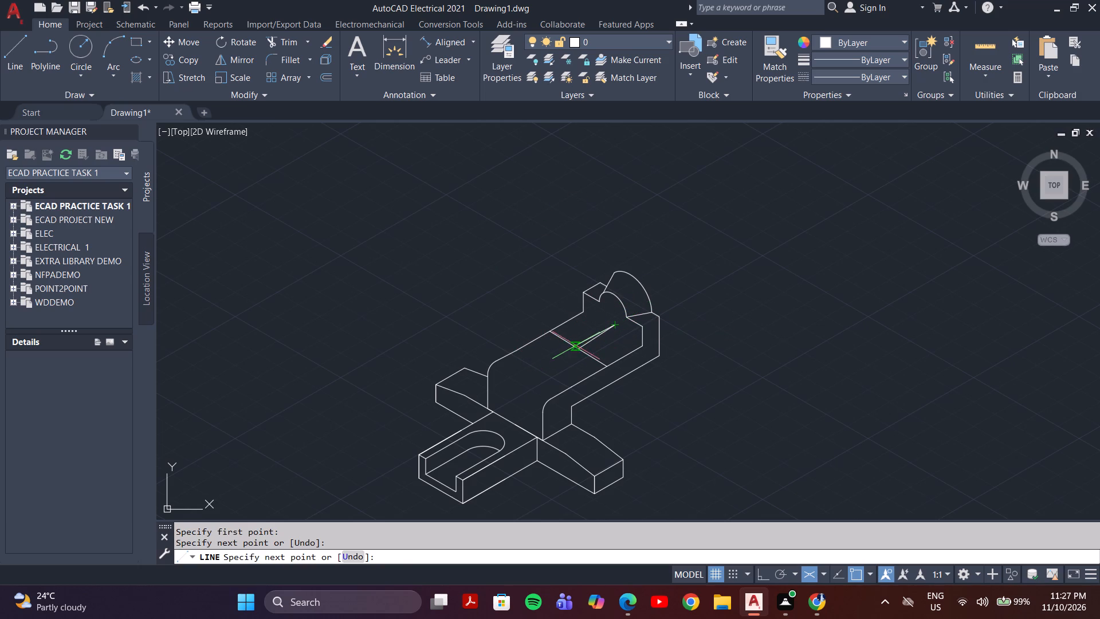
{"action": "left_click", "coordinate": [582, 348]}
{"action": "left_click", "coordinate": [532, 377]}
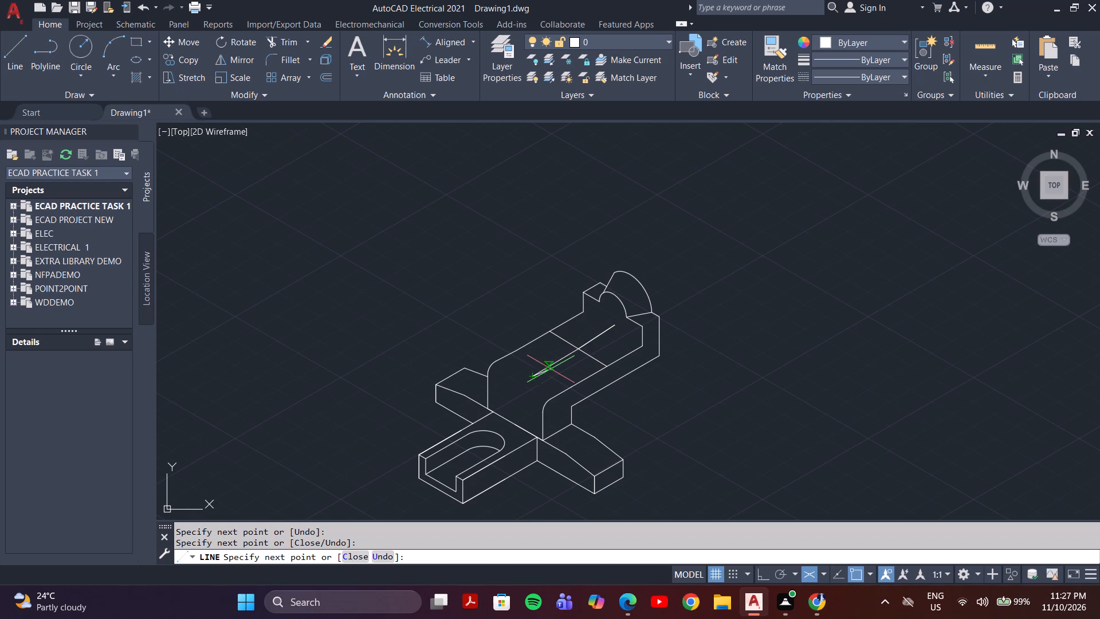
{"action": "key", "text": "Escape"}
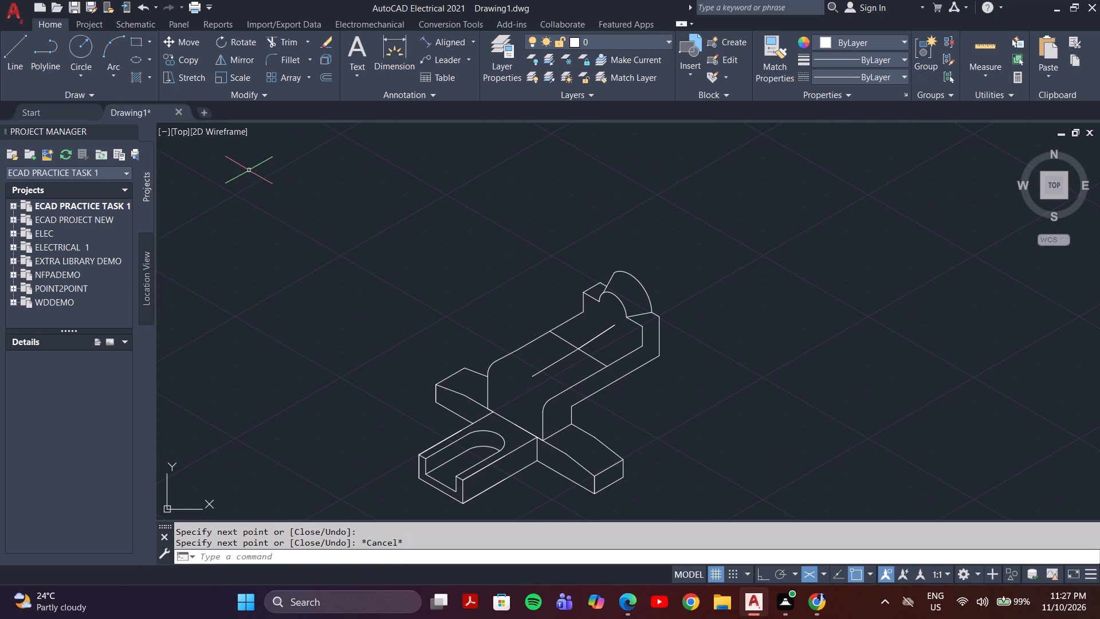
Draw a 20-diameter isocircle on the raised top face, centred where the two construction lines cross.
{"action": "left_click", "coordinate": [141, 62]}
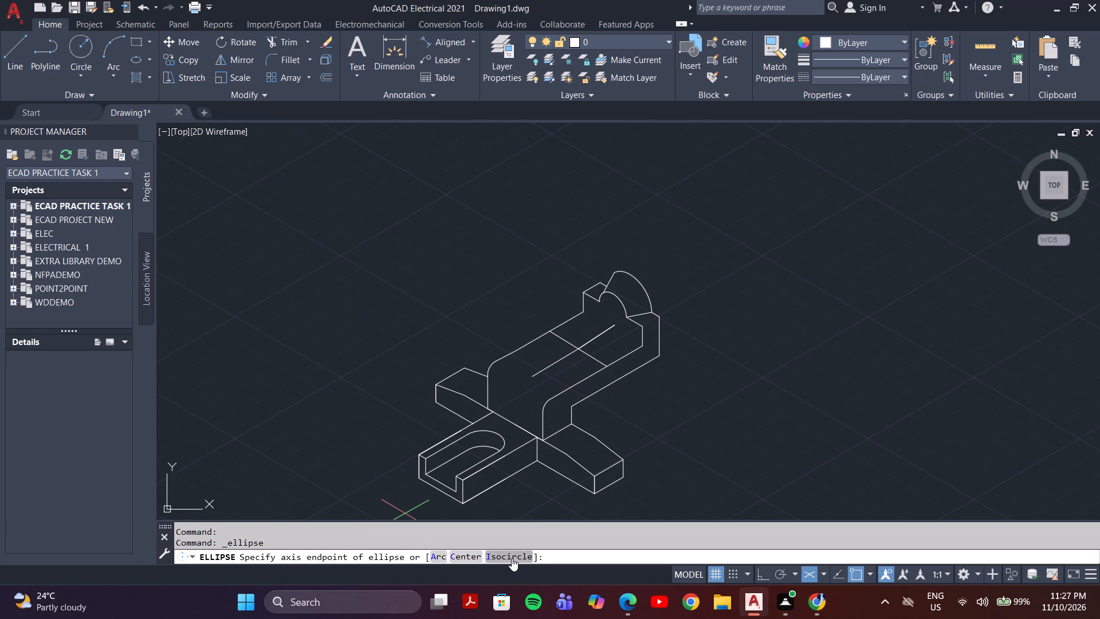
{"action": "left_click", "coordinate": [511, 558]}
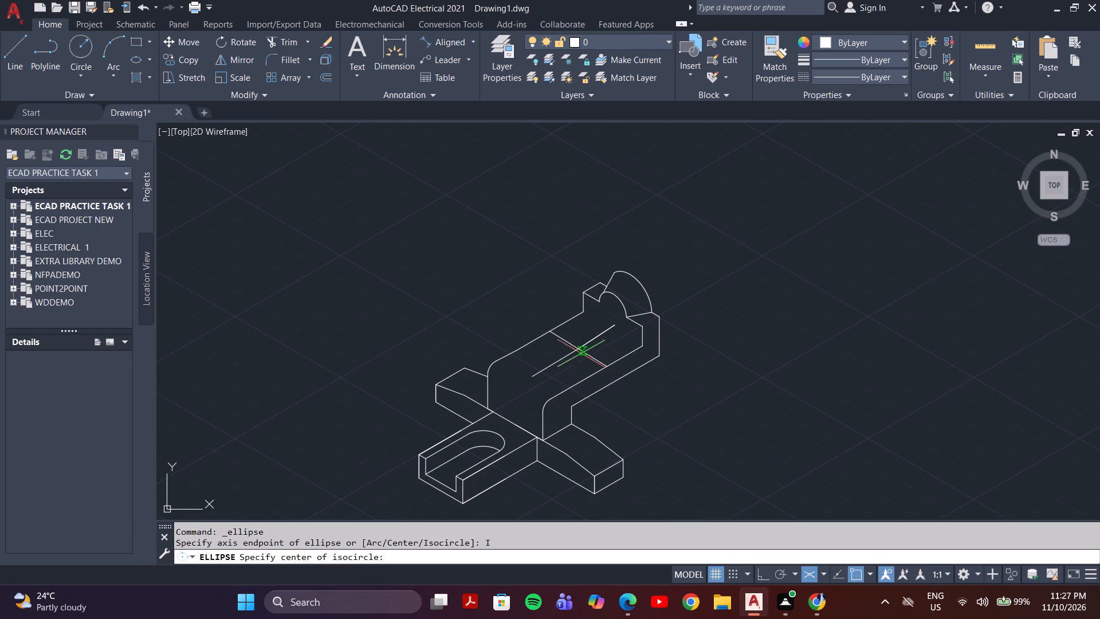
{"action": "left_click", "coordinate": [579, 348]}
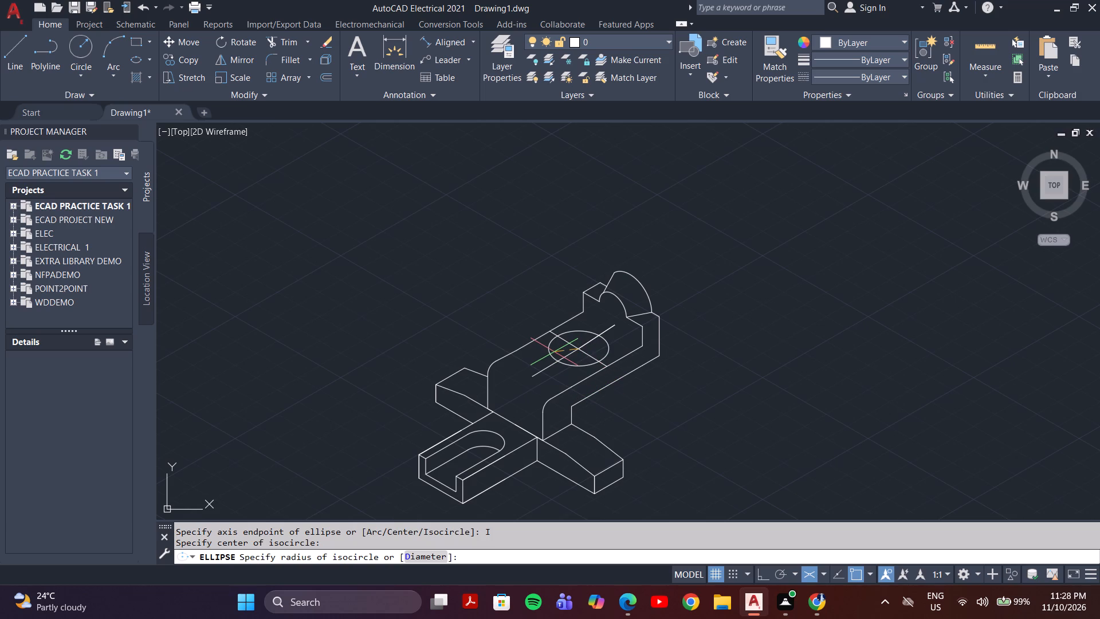
{"action": "key", "text": "d"}
{"action": "key", "text": "Return"}
{"action": "type", "text": "20"}
{"action": "key", "text": "Return"}
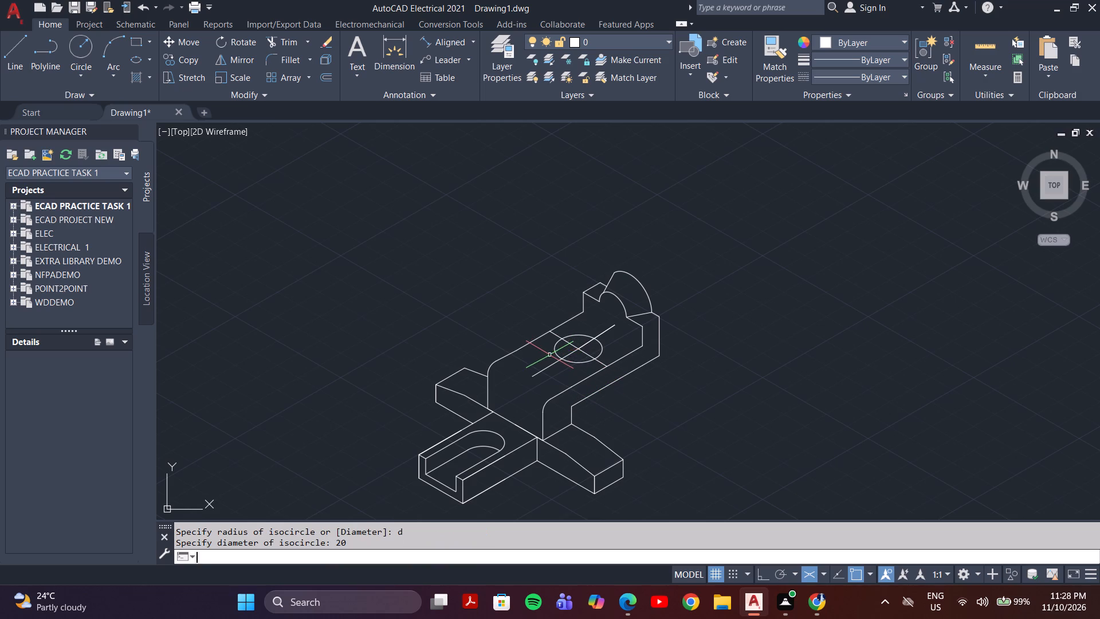
{"action": "scroll", "coordinate": [572, 355], "scroll_direction": "up", "scroll_amount": 2}
{"action": "scroll", "coordinate": [571, 355], "scroll_direction": "down", "scroll_amount": 1}
{"action": "key", "text": "Escape"}
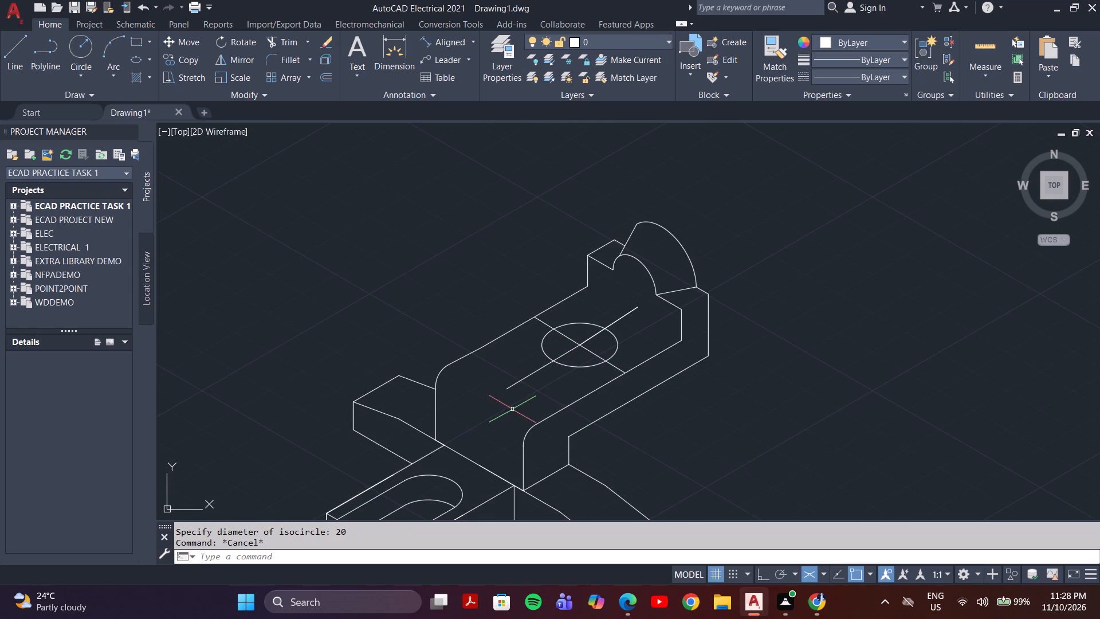
Trim away the construction lines inside and outside the isocircle, leaving only the circle on the raised top face.
{"action": "type", "text": "tr"}
{"action": "key", "text": "Return"}
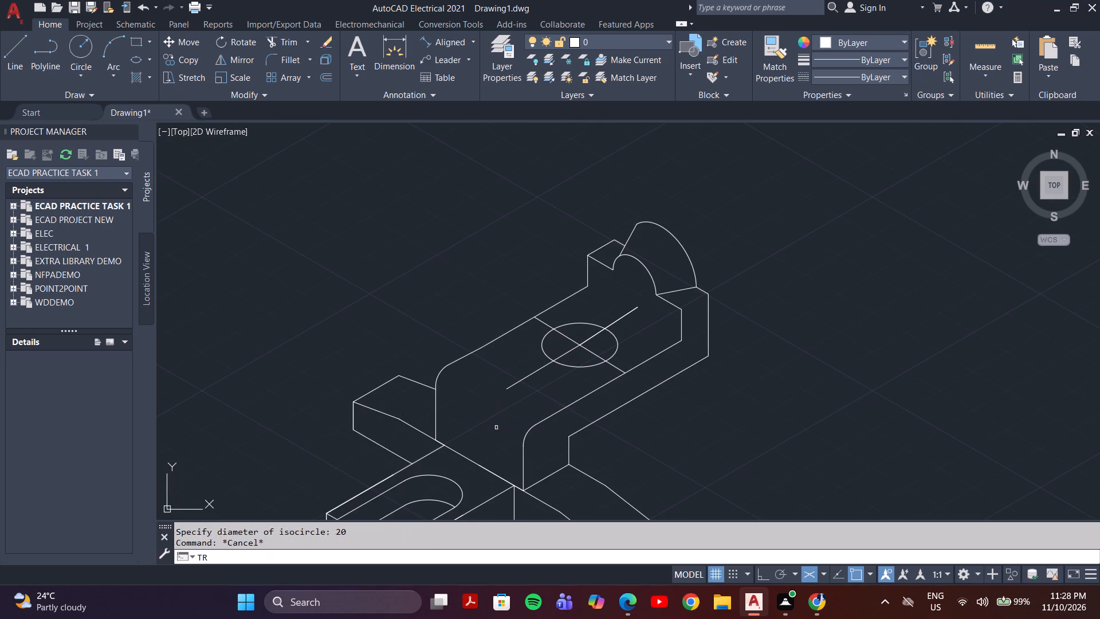
{"action": "scroll", "coordinate": [633, 319], "scroll_direction": "up", "scroll_amount": 3}
{"action": "left_click_drag", "start_coordinate": [616, 318], "coordinate": [547, 299]}
{"action": "left_click_drag", "start_coordinate": [463, 375], "coordinate": [463, 376]}
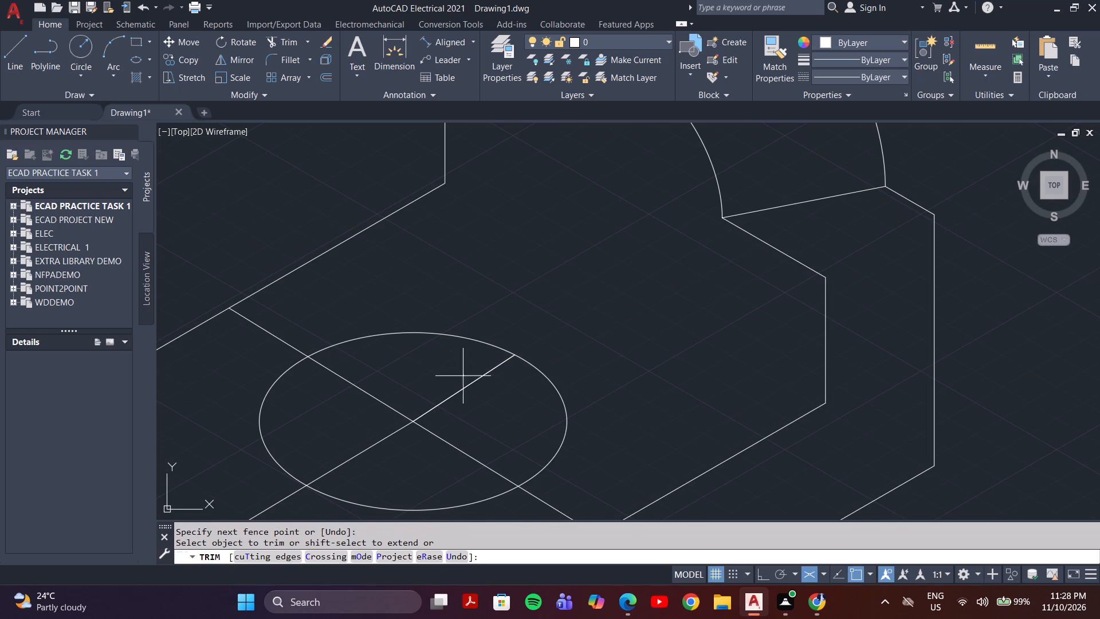
{"action": "left_click_drag", "start_coordinate": [463, 376], "coordinate": [431, 373]}
{"action": "scroll", "coordinate": [348, 373], "scroll_direction": "down", "scroll_amount": 3}
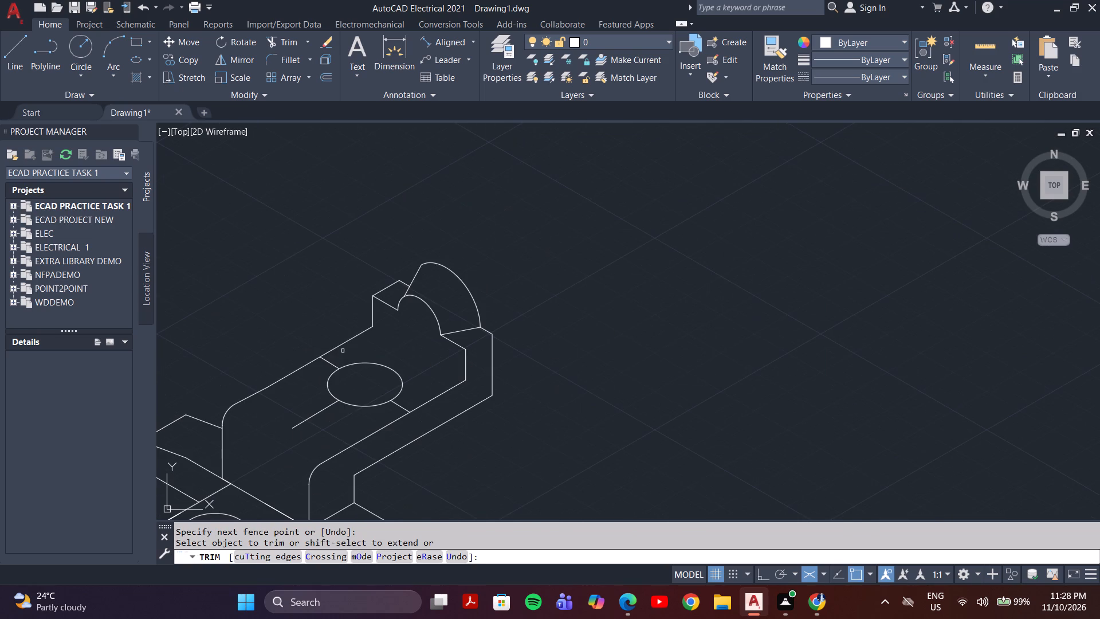
{"action": "left_click_drag", "start_coordinate": [348, 348], "coordinate": [399, 410]}
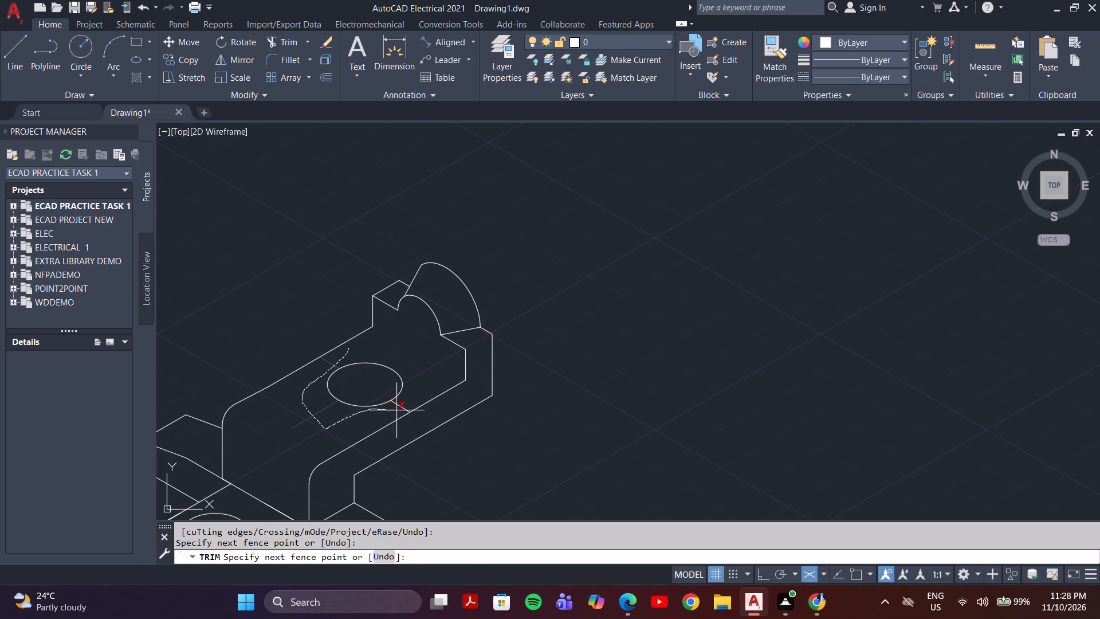
{"action": "left_click_drag", "start_coordinate": [399, 410], "coordinate": [415, 398]}
{"action": "scroll", "coordinate": [418, 392], "scroll_direction": "down", "scroll_amount": 2}
{"action": "scroll", "coordinate": [466, 474], "scroll_direction": "up", "scroll_amount": 2}
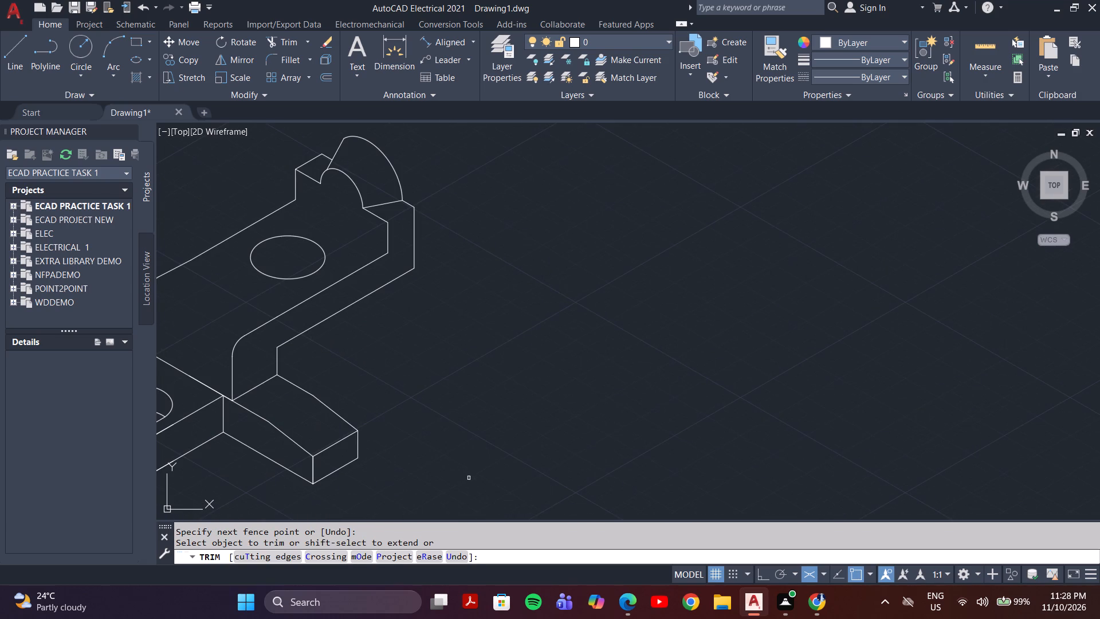
{"action": "key", "text": "Escape"}
Copy the isocircle 10 units straight down to form the hole's bottom edge.
{"action": "middle_click_drag", "start_coordinate": [356, 344], "coordinate": [488, 491]}
{"action": "left_click", "coordinate": [418, 426]}
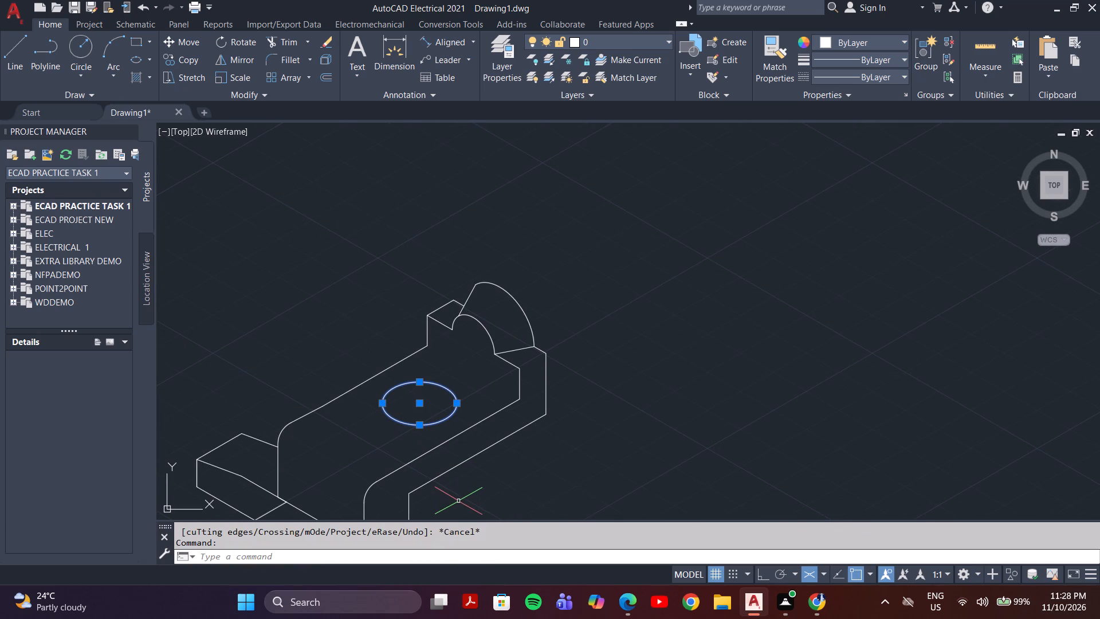
{"action": "key", "text": "c"}
{"action": "key", "text": "o"}
{"action": "key", "text": "Return"}
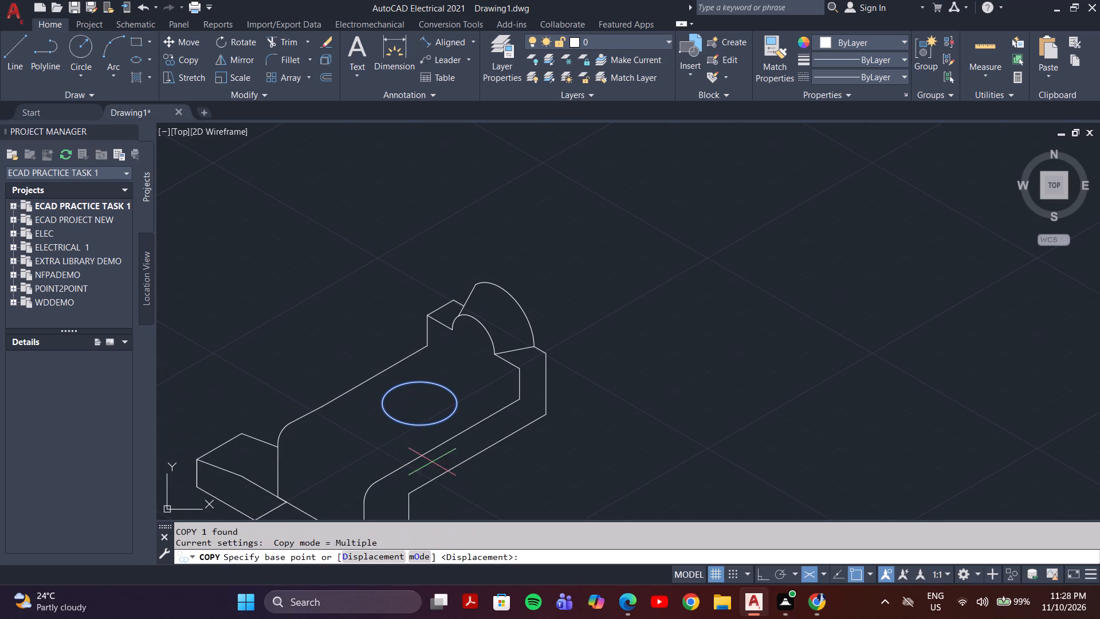
{"action": "left_click", "coordinate": [451, 413]}
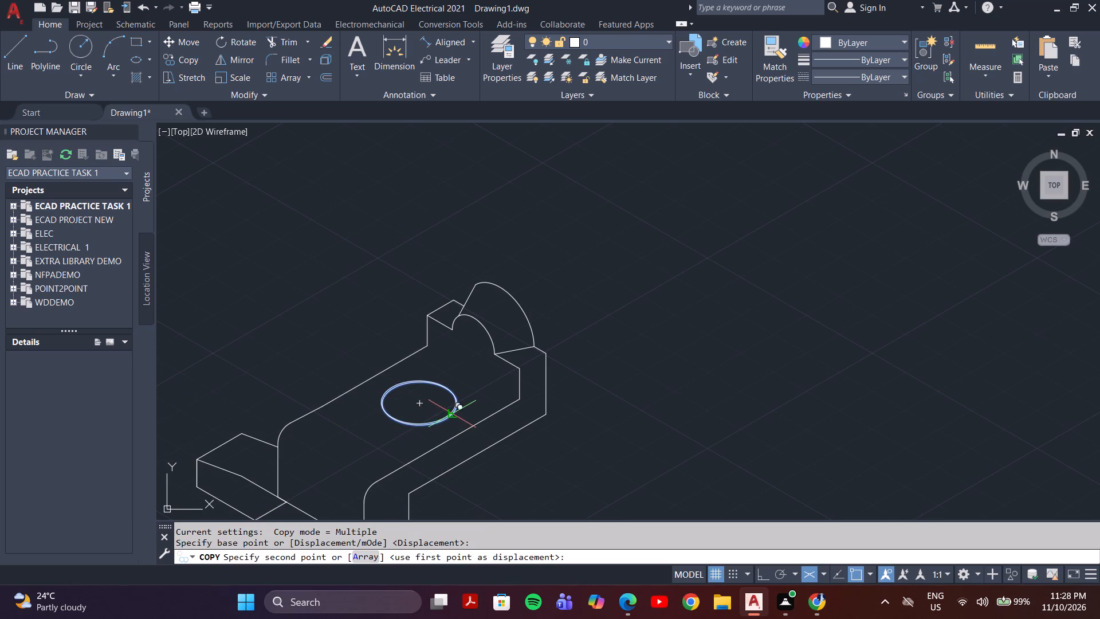
{"action": "type", "text": "10"}
{"action": "key", "text": "Return"}
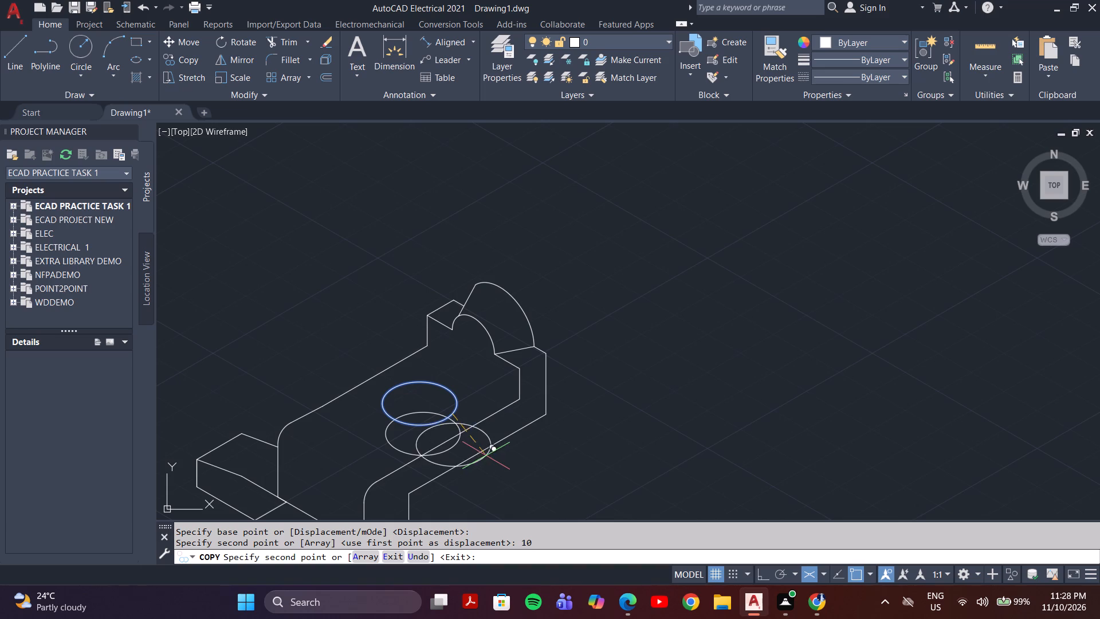
{"action": "key", "text": "Escape"}
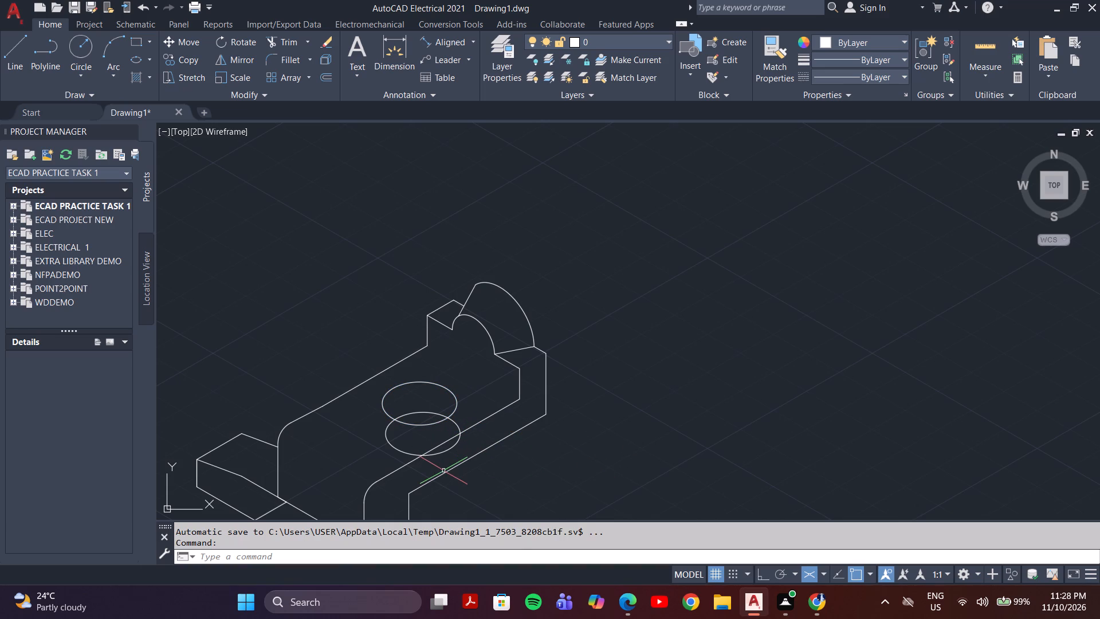
Trim the copied isocircle so only its upper arc inside the original hole outline is left.
{"action": "type", "text": "tr"}
{"action": "key", "text": "Return"}
{"action": "scroll", "coordinate": [441, 467], "scroll_direction": "up", "scroll_amount": 2}
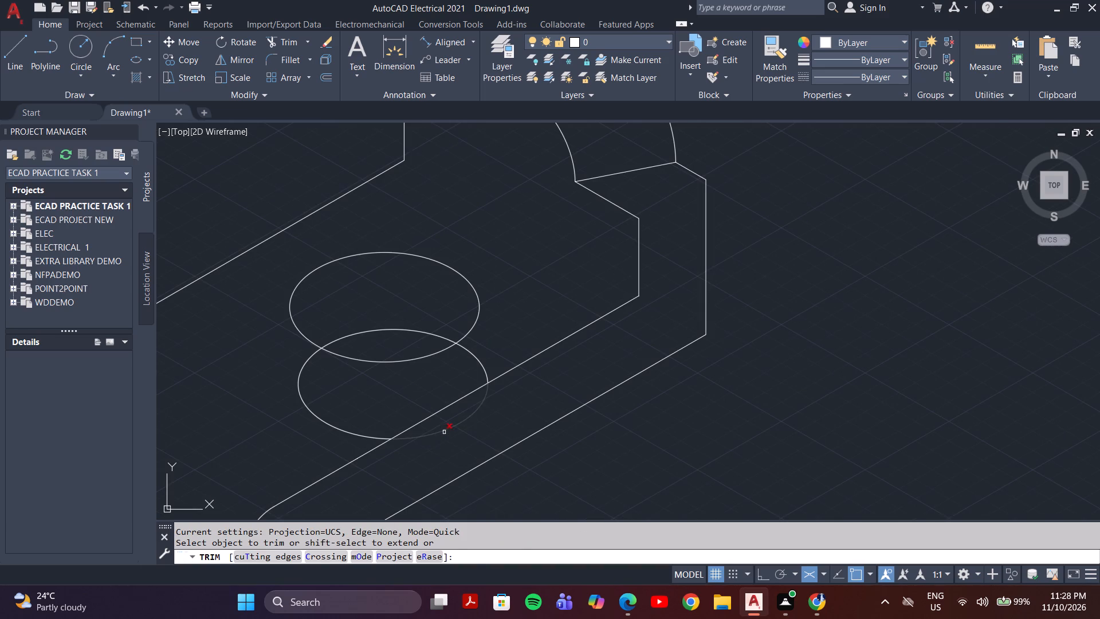
{"action": "left_click", "coordinate": [445, 432]}
{"action": "left_click", "coordinate": [349, 423]}
{"action": "left_click", "coordinate": [309, 445]}
{"action": "left_click_drag", "start_coordinate": [441, 386], "coordinate": [446, 383]}
{"action": "left_click", "coordinate": [504, 348]}
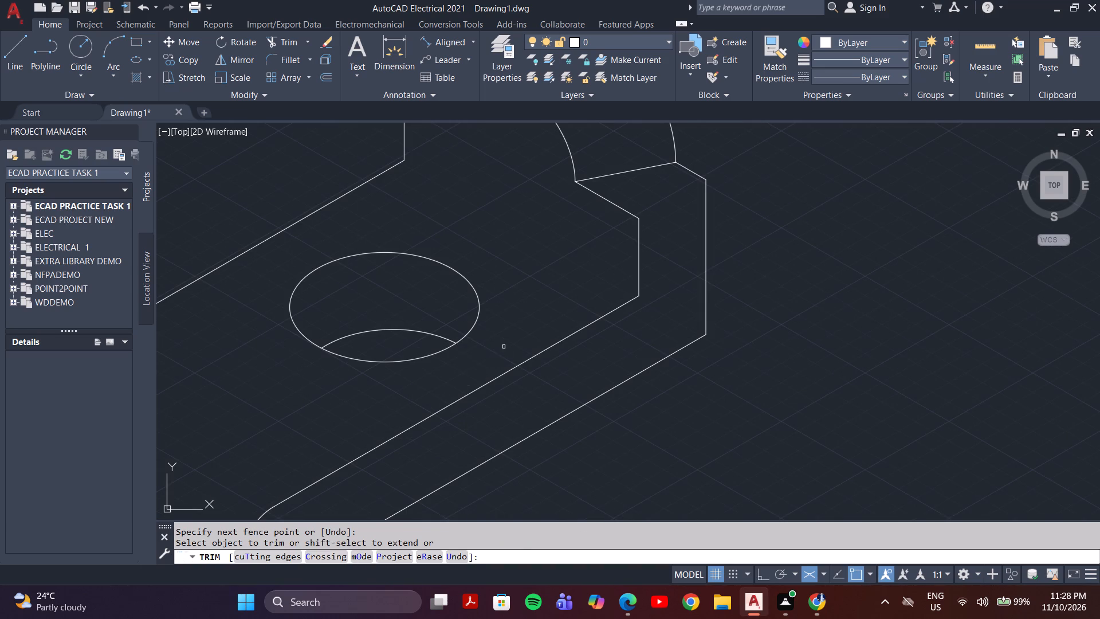
{"action": "scroll", "coordinate": [504, 346], "scroll_direction": "down", "scroll_amount": 2}
{"action": "middle_click_drag", "start_coordinate": [545, 420], "coordinate": [652, 421]}
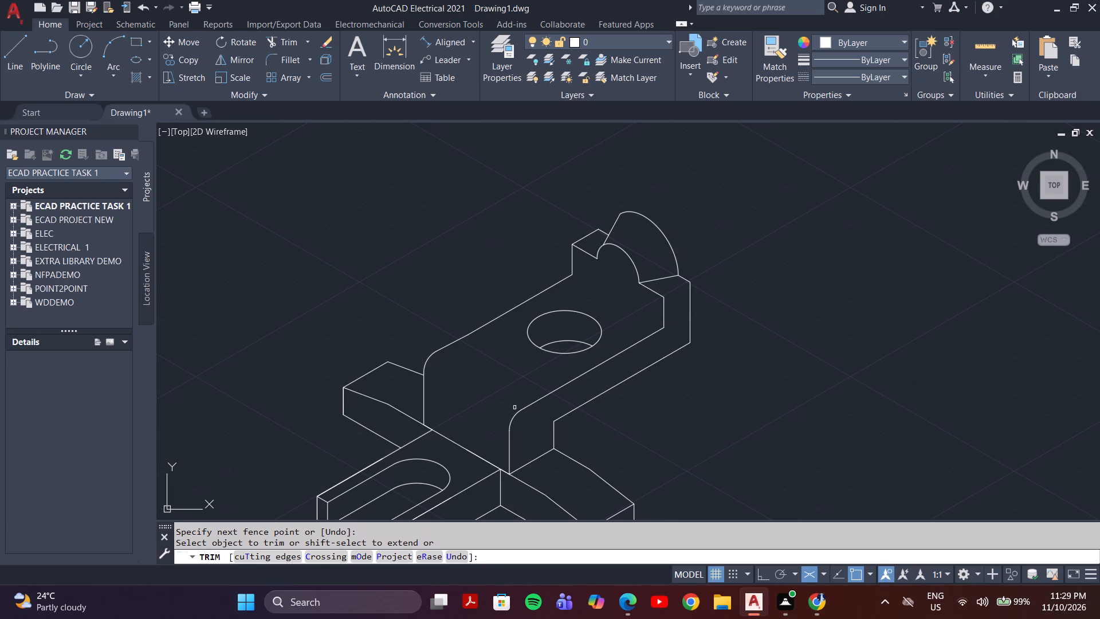
{"action": "key", "text": "Escape"}
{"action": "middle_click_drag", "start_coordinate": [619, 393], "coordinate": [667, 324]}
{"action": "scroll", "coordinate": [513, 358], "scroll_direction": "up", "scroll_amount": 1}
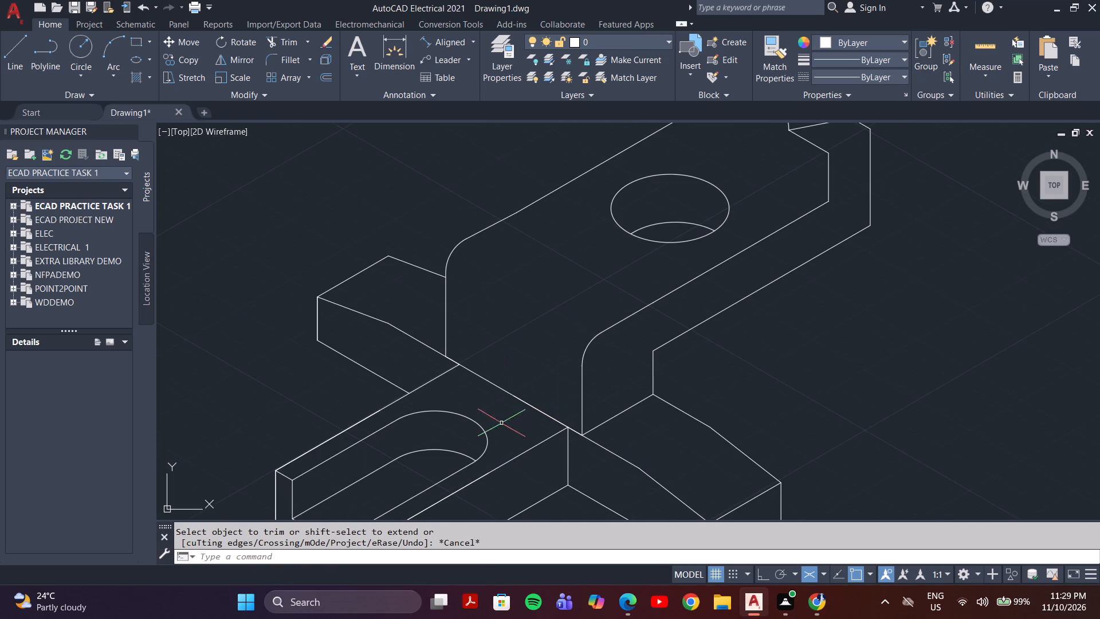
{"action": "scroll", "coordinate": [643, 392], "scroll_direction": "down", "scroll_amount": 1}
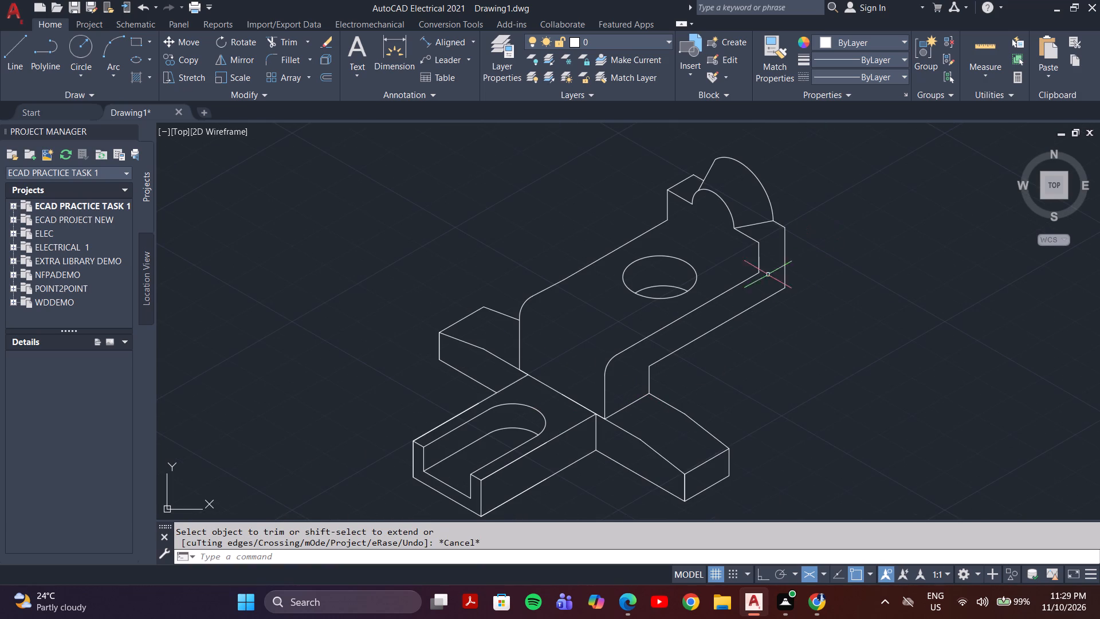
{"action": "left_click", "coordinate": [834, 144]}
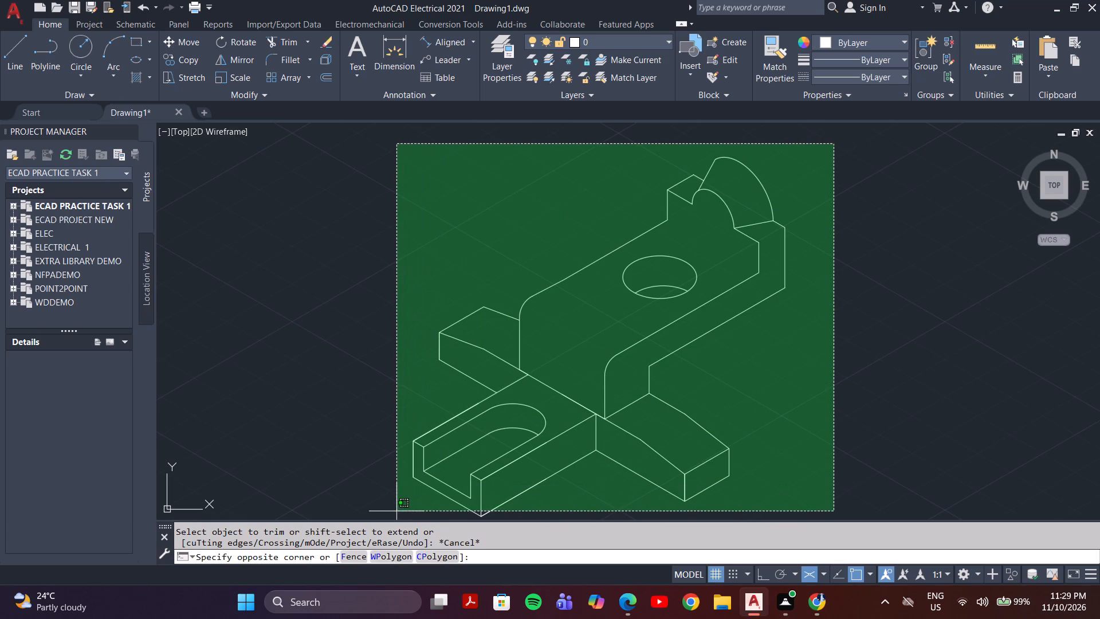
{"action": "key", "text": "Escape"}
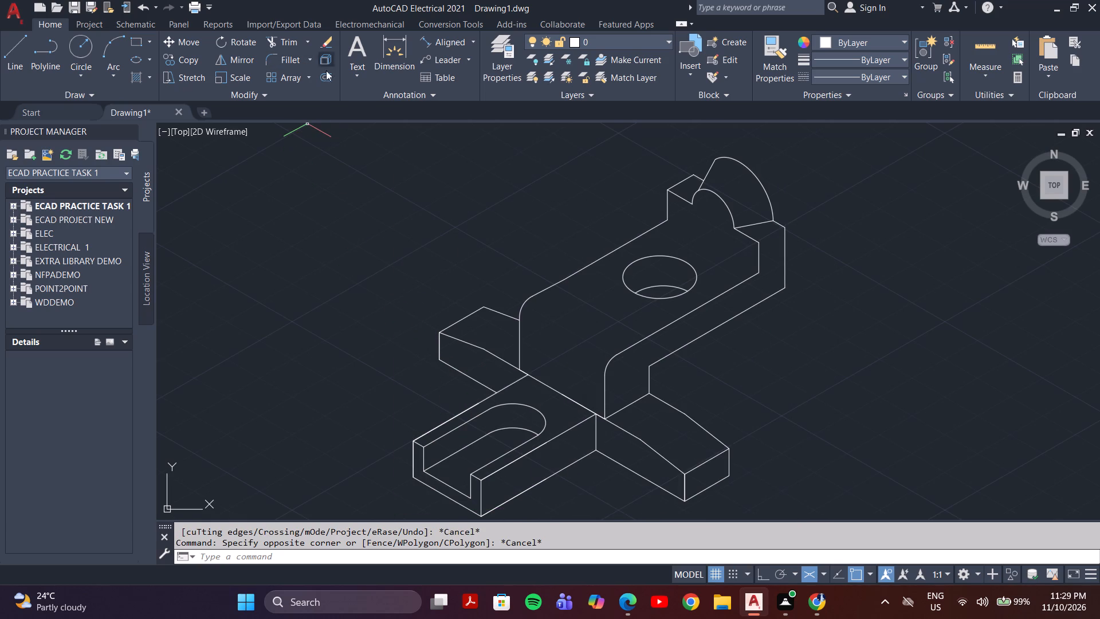
Set up a gradient hatch with colour 99,100,102 as the first colour and 255,255,255 as the second.
{"action": "key", "text": "h"}
{"action": "key", "text": "Return"}
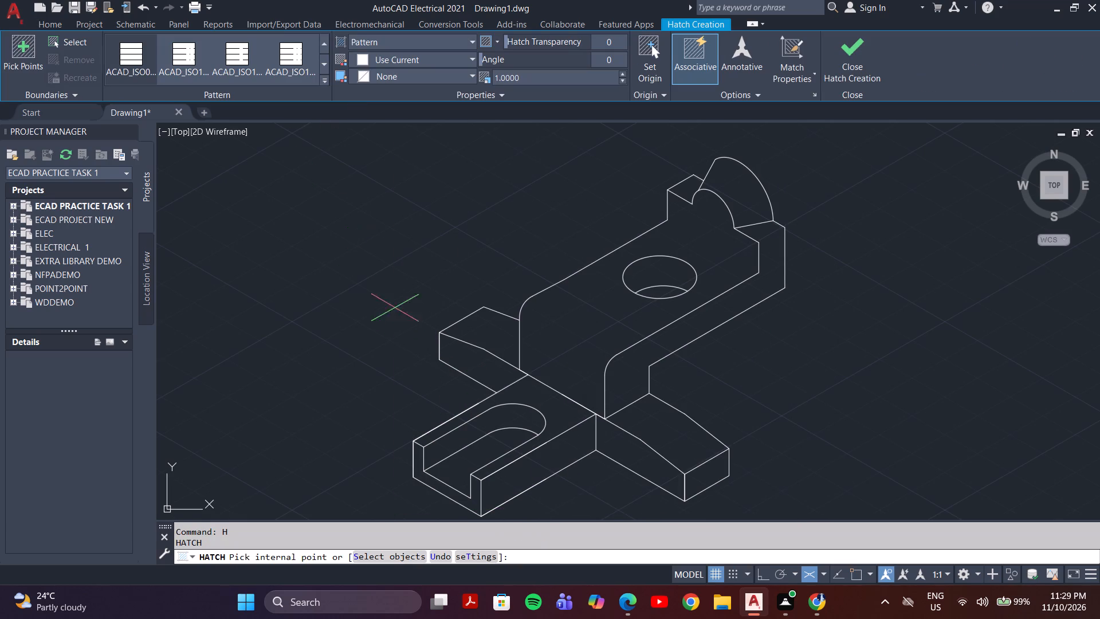
{"action": "left_click", "coordinate": [372, 42]}
{"action": "left_click", "coordinate": [379, 73]}
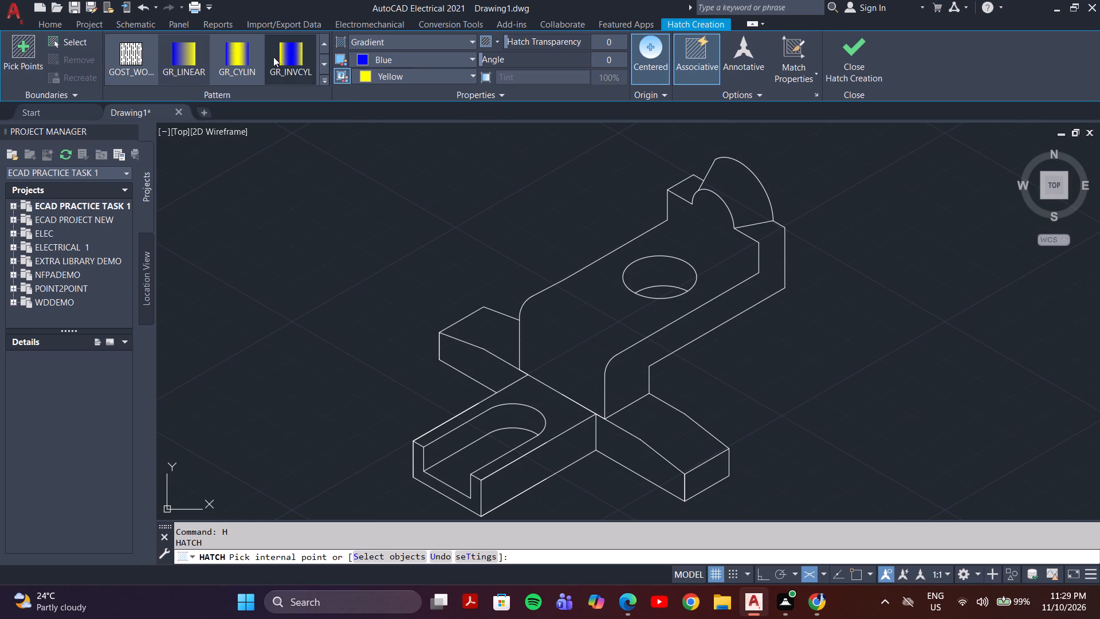
{"action": "left_click", "coordinate": [363, 56]}
{"action": "left_click", "coordinate": [357, 93]}
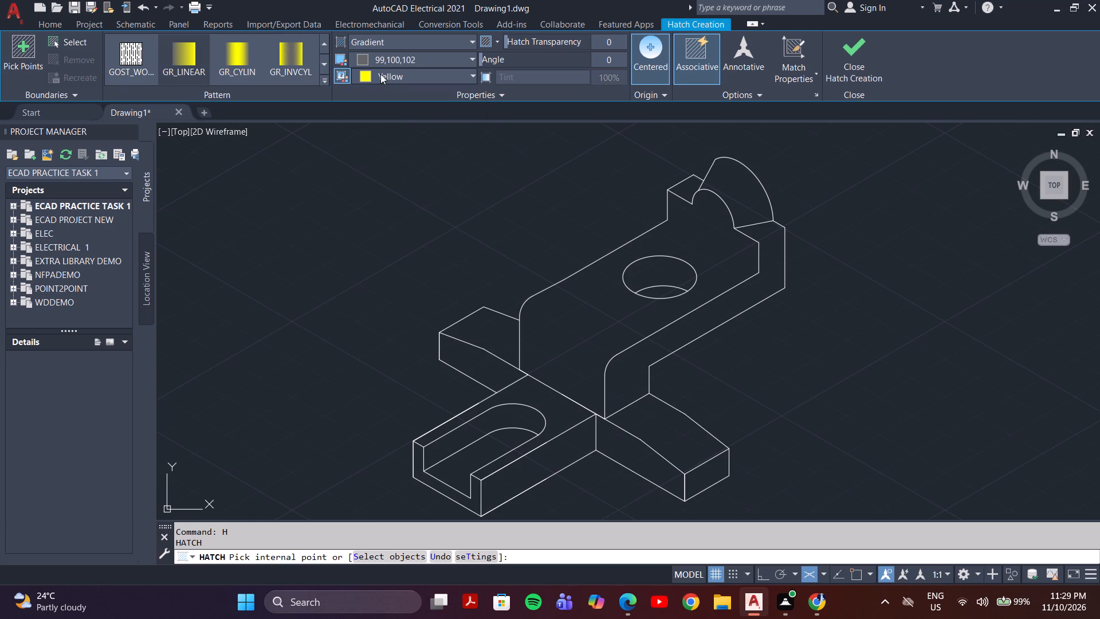
{"action": "left_click", "coordinate": [380, 74]}
{"action": "left_click", "coordinate": [357, 152]}
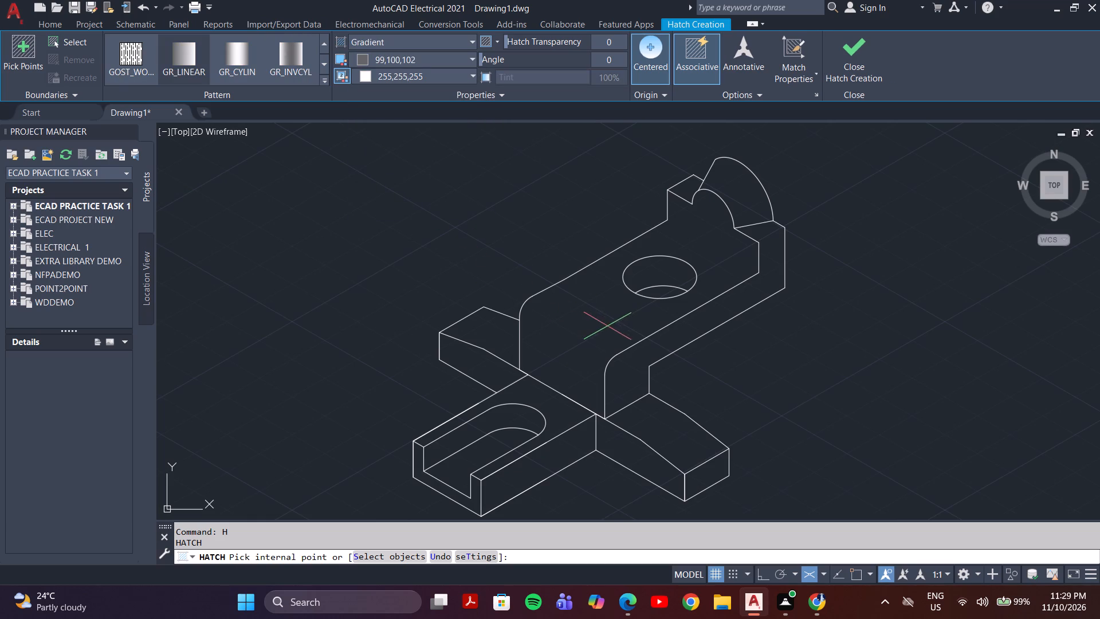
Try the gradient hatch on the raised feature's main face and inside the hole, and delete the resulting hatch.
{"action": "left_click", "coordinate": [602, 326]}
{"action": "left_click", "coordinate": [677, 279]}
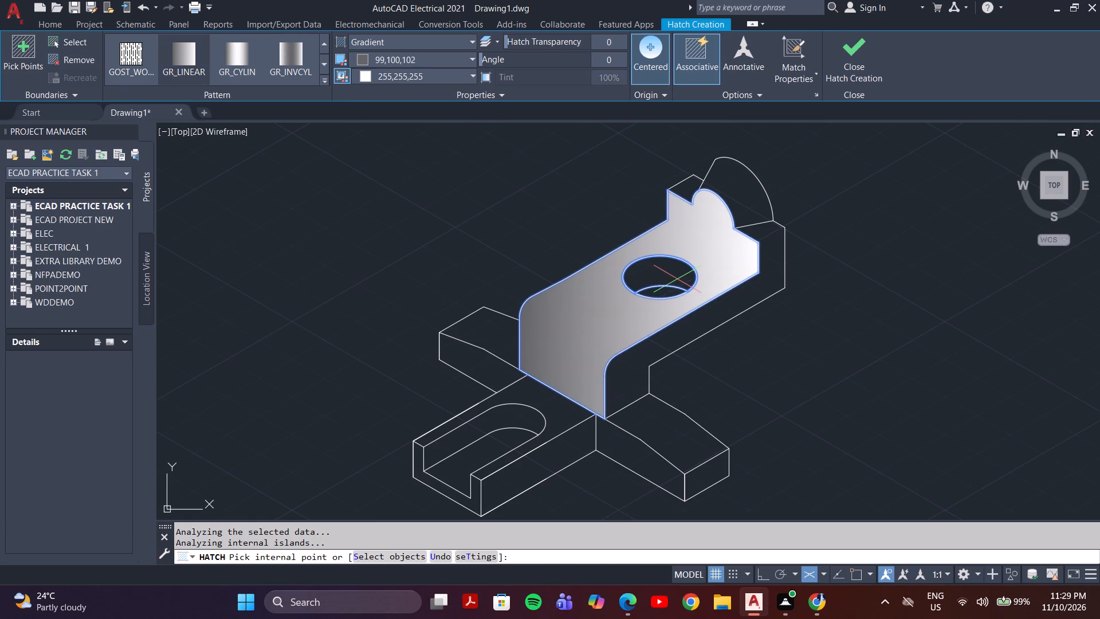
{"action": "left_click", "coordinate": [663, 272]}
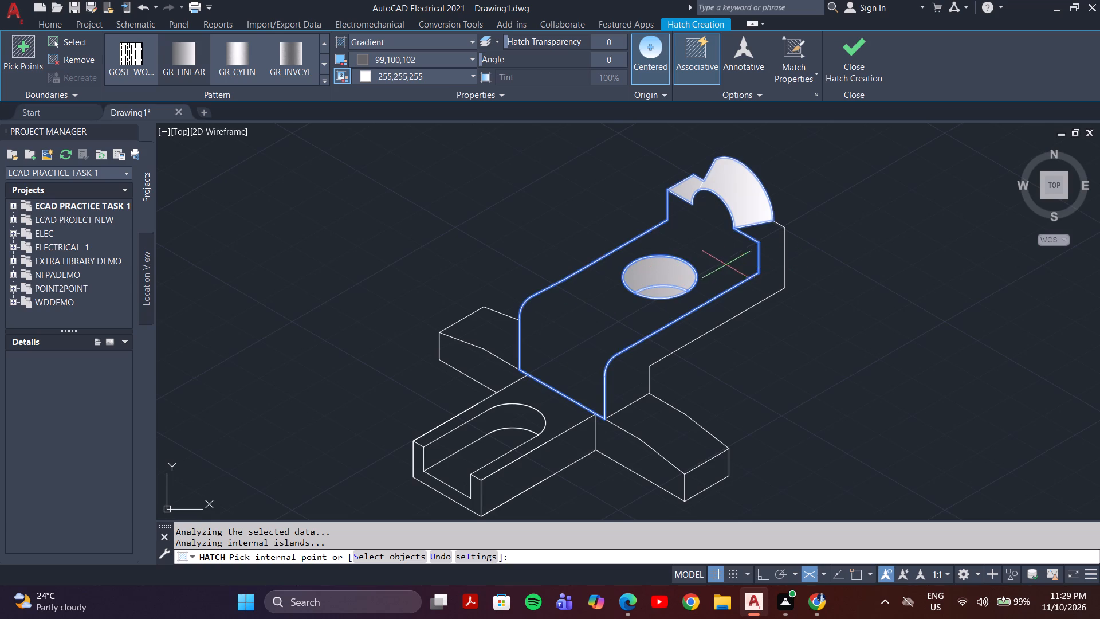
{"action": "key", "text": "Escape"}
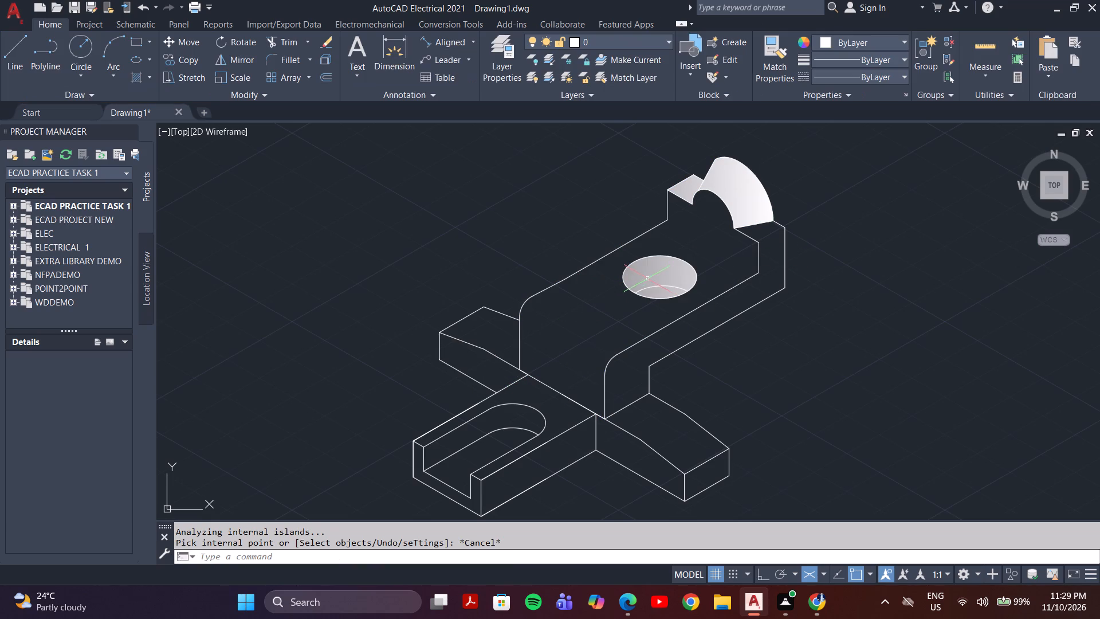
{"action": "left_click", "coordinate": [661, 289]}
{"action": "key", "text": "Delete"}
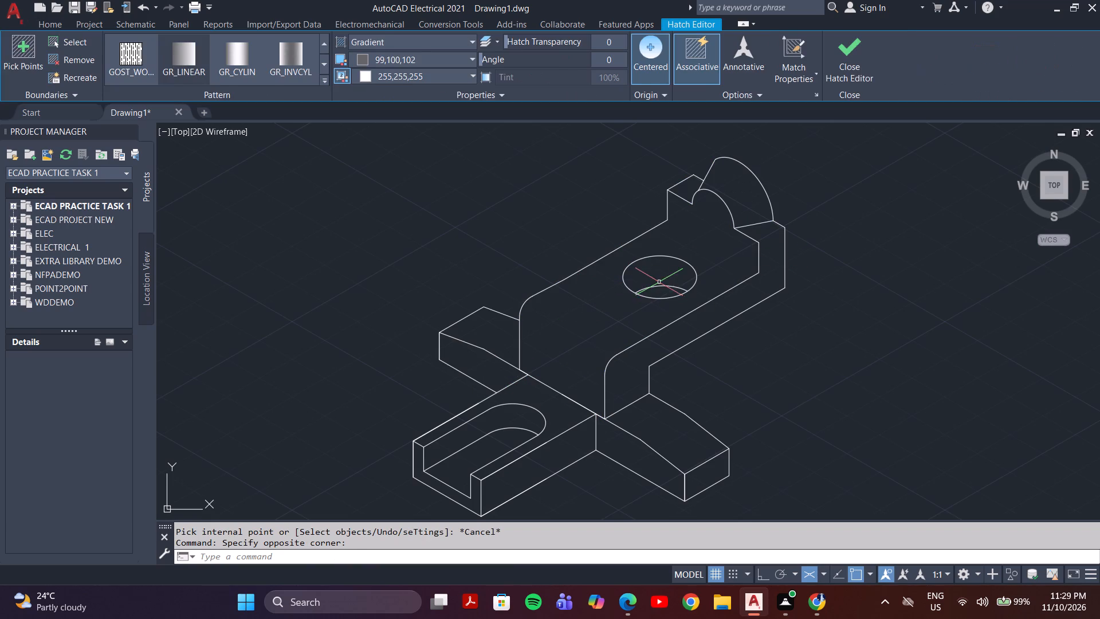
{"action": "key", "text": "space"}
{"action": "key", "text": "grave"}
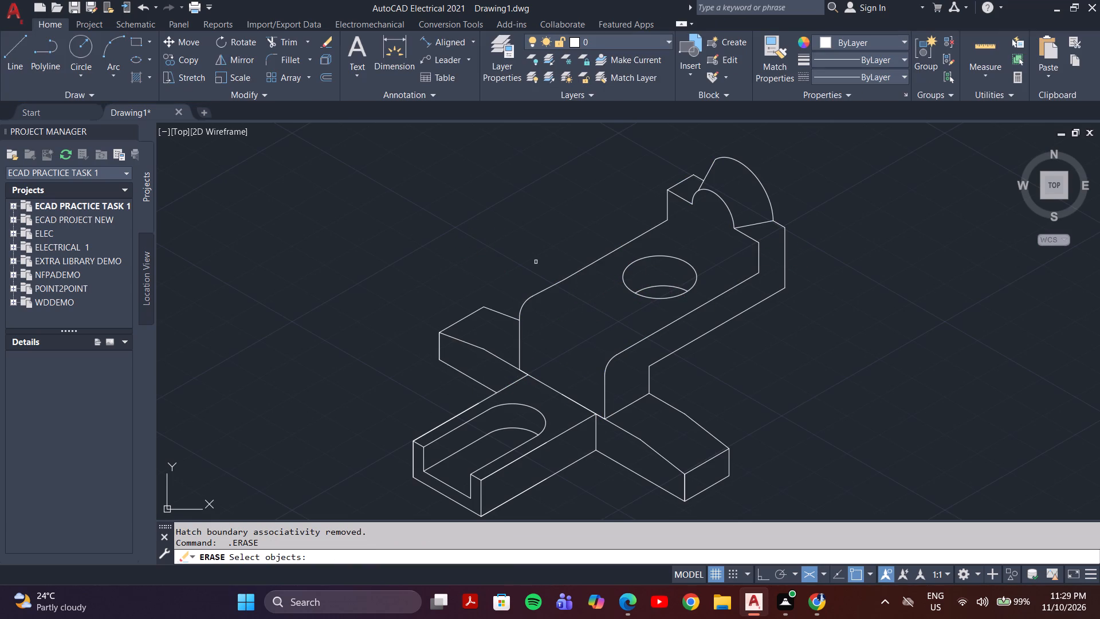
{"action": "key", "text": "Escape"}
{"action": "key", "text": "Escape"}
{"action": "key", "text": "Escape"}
Apply a gradient hatch to the raised feature's main face, curved rear wall, side face and small rear top face.
{"action": "key", "text": "h"}
{"action": "key", "text": "Return"}
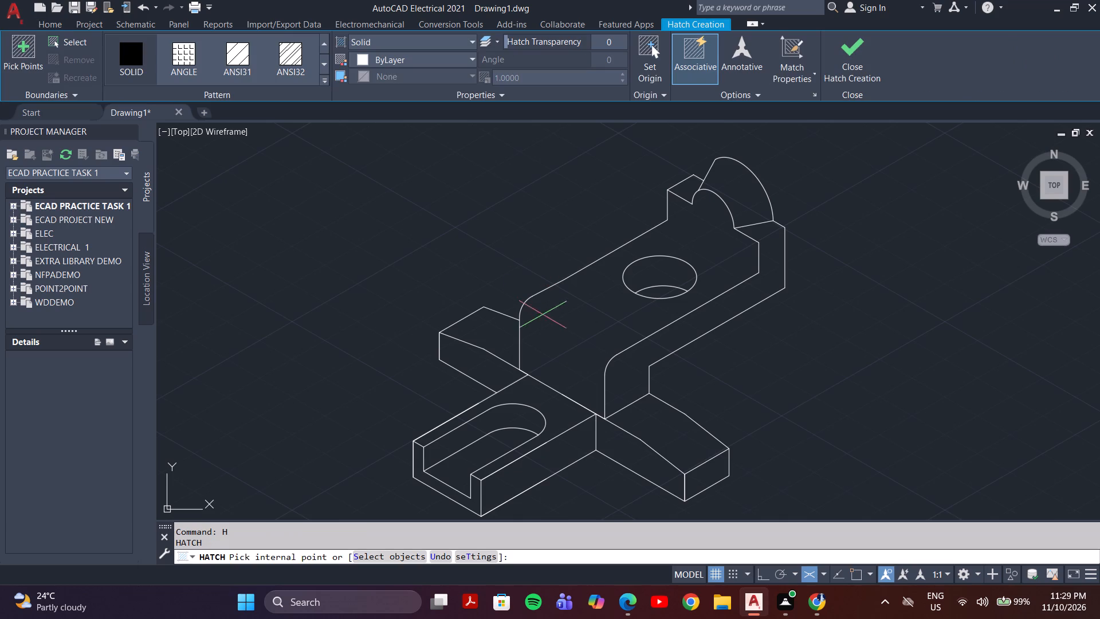
{"action": "left_click", "coordinate": [429, 40]}
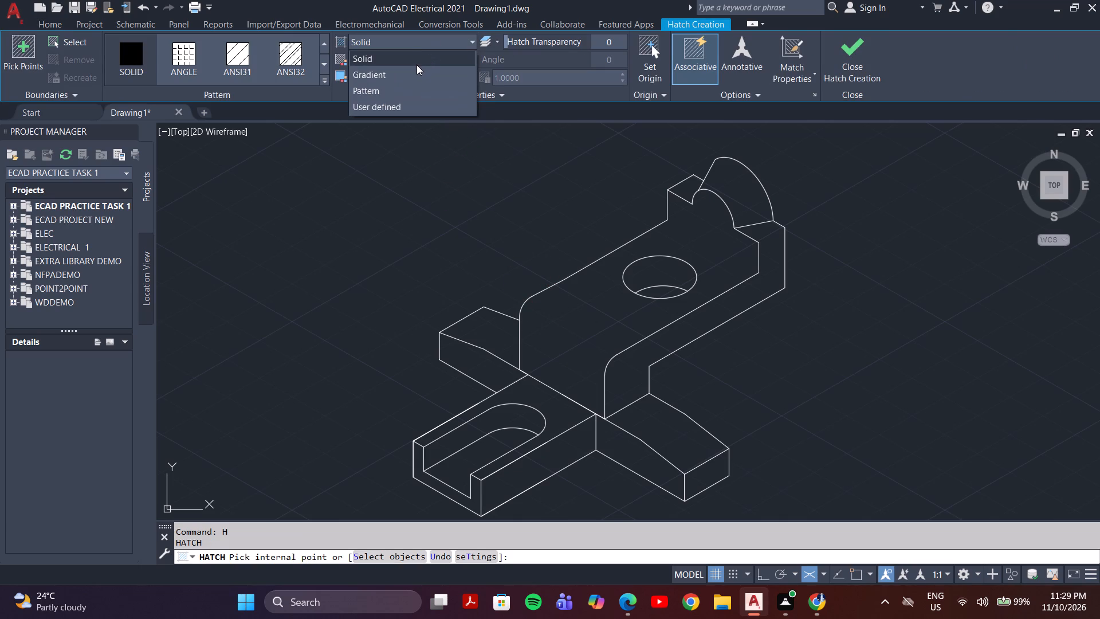
{"action": "left_click", "coordinate": [415, 72]}
{"action": "left_click", "coordinate": [565, 325]}
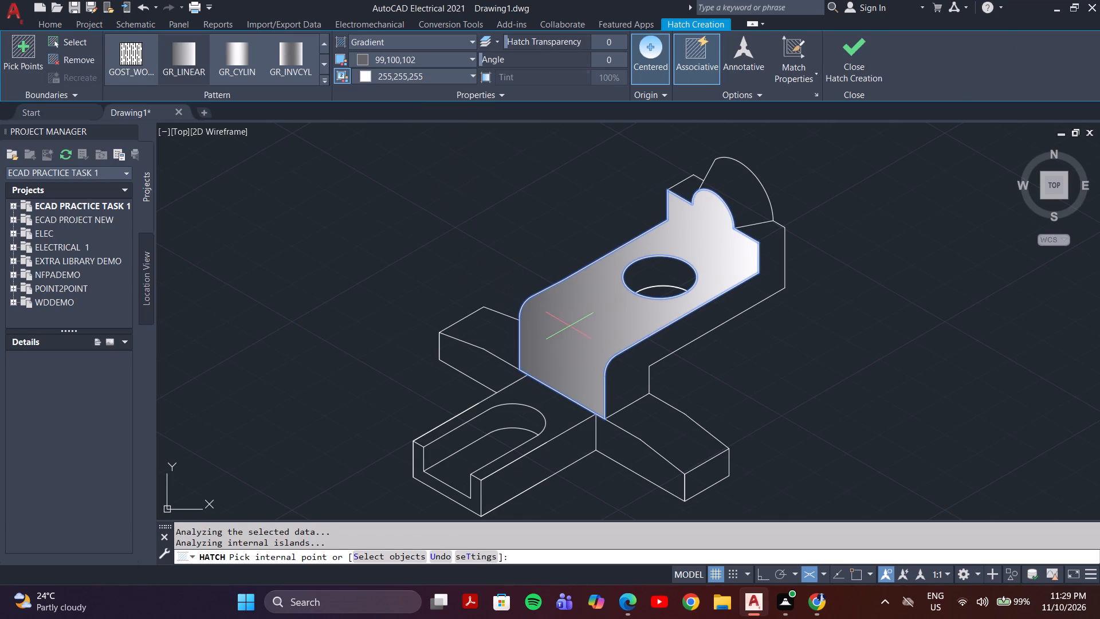
{"action": "left_click", "coordinate": [740, 175]}
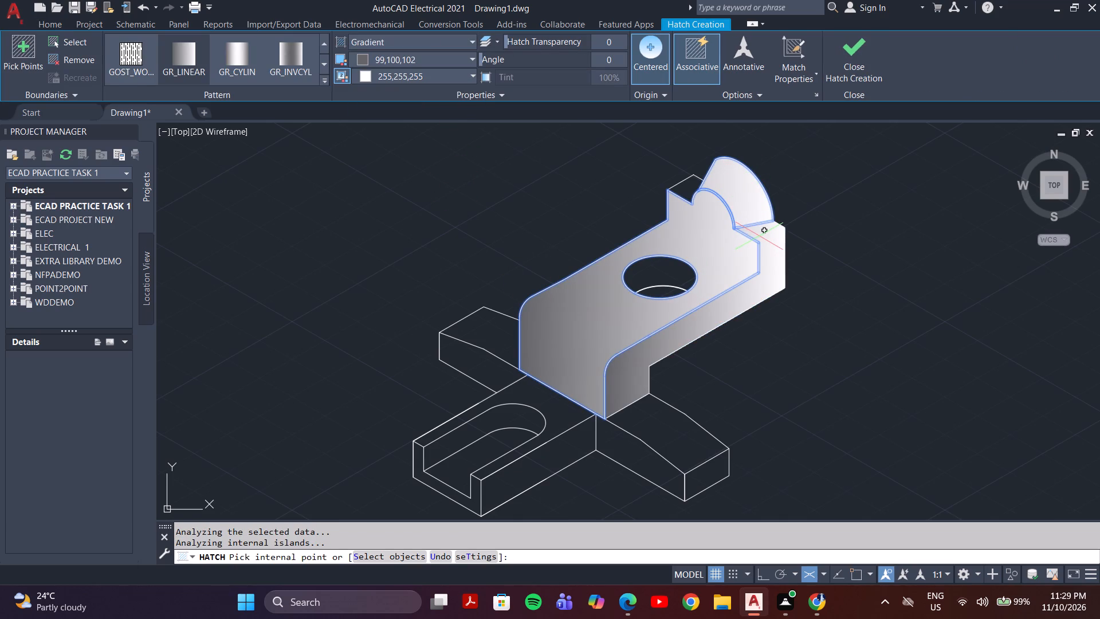
{"action": "left_click", "coordinate": [760, 236]}
{"action": "left_click", "coordinate": [687, 186]}
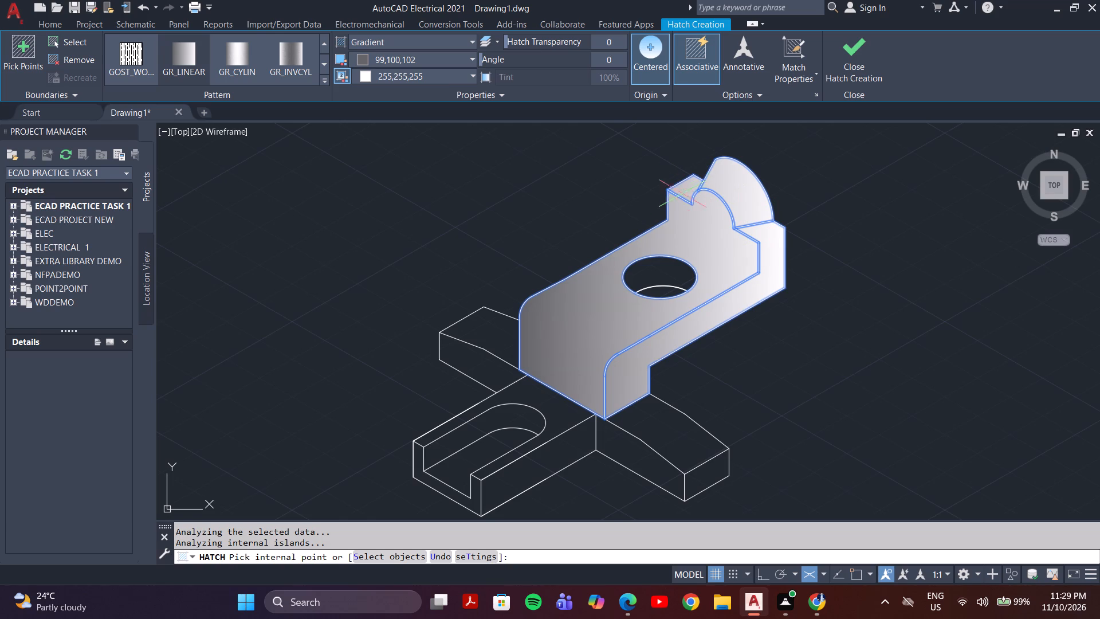
Add the top, front and end faces of both sloping side extensions to the gradient hatch.
{"action": "left_click", "coordinate": [501, 328]}
{"action": "left_click", "coordinate": [484, 367]}
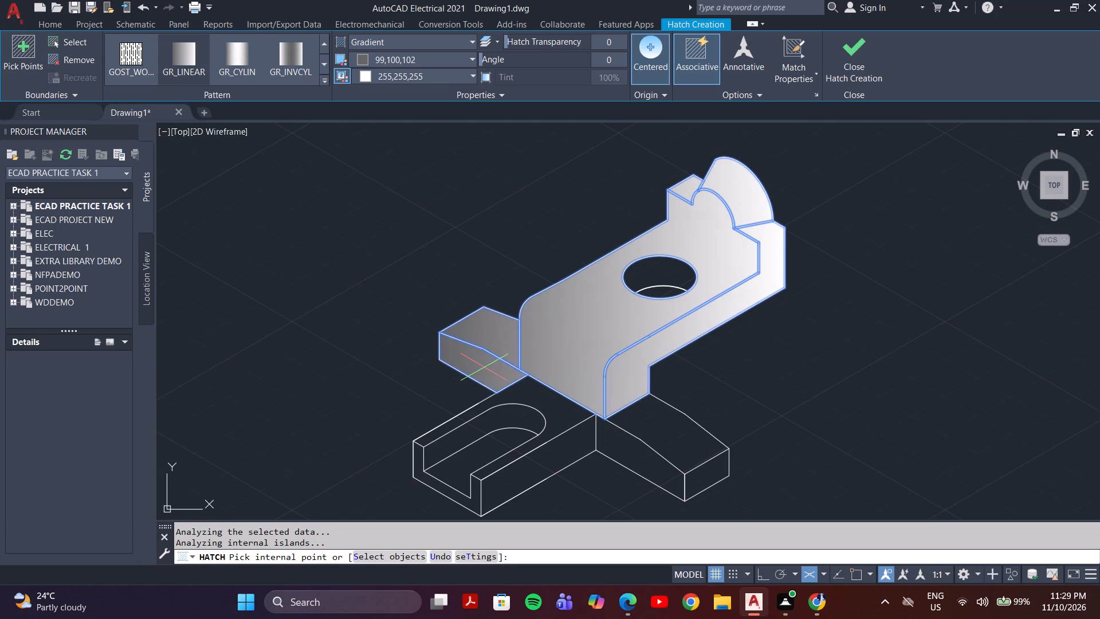
{"action": "left_click", "coordinate": [639, 417]}
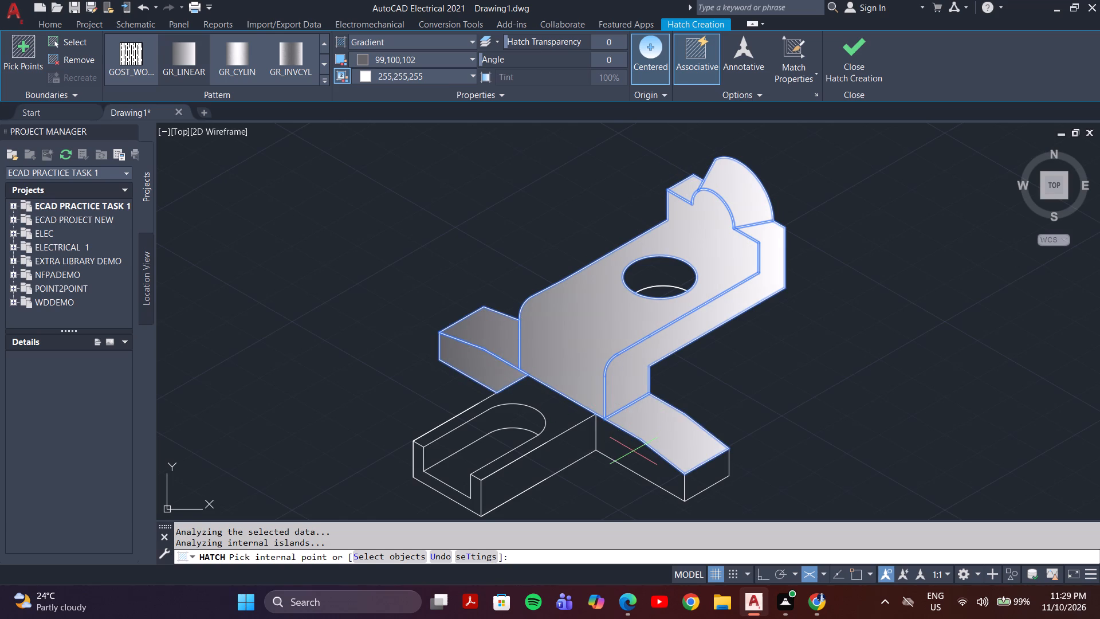
{"action": "left_click", "coordinate": [633, 451]}
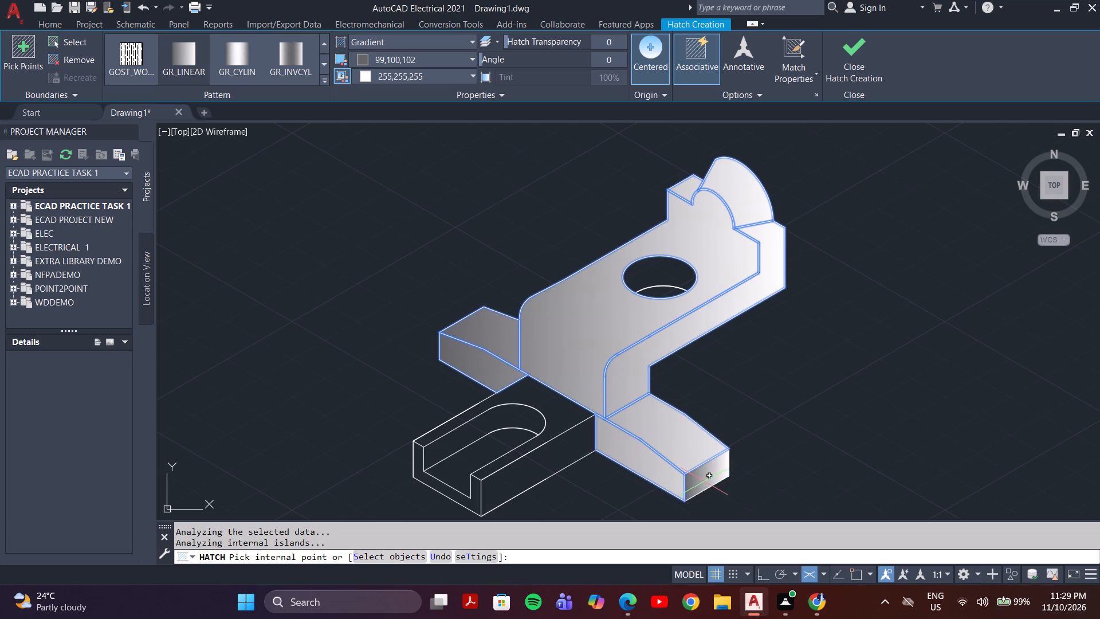
{"action": "left_click", "coordinate": [704, 481]}
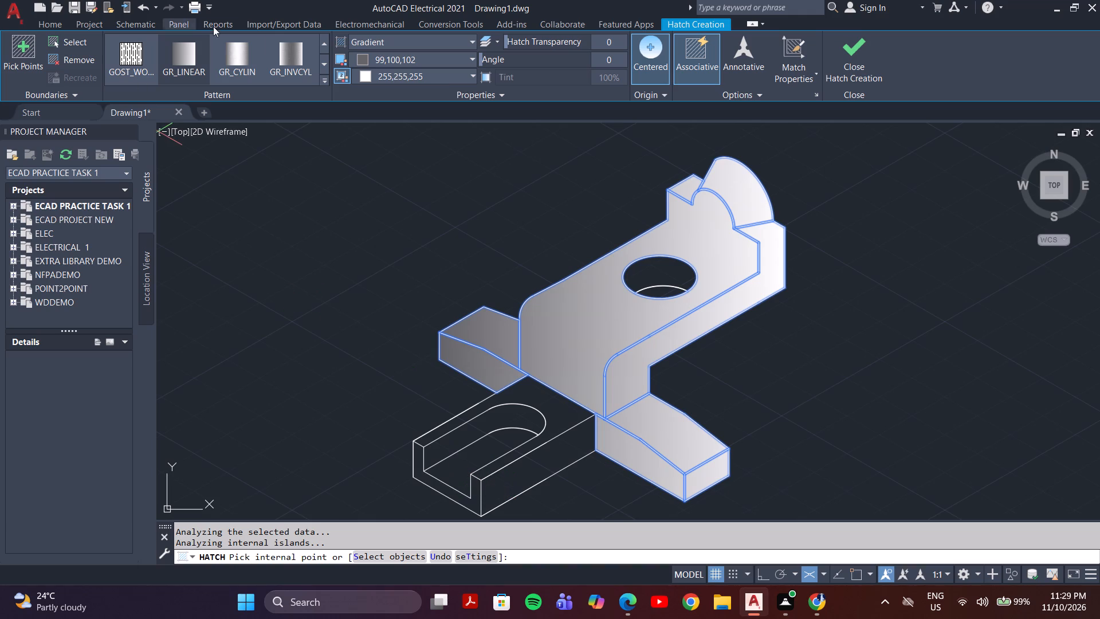
Switch the gradient to GR_INVCYL and add the slotted block's top, slot floor, slot wall, front and side faces.
{"action": "left_click", "coordinate": [289, 58]}
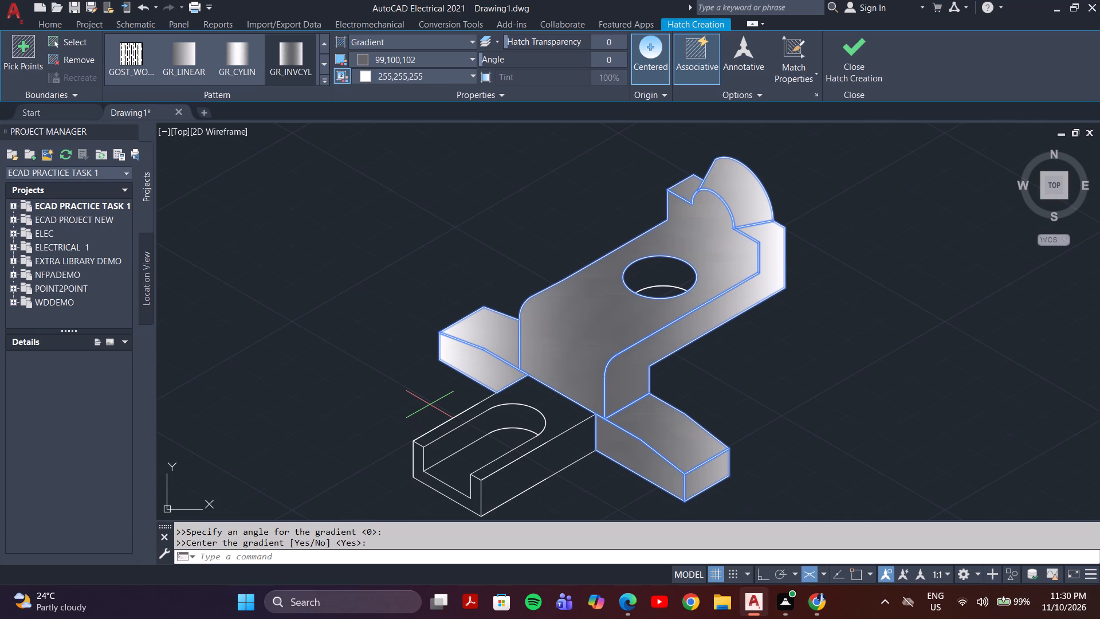
{"action": "left_click", "coordinate": [556, 413]}
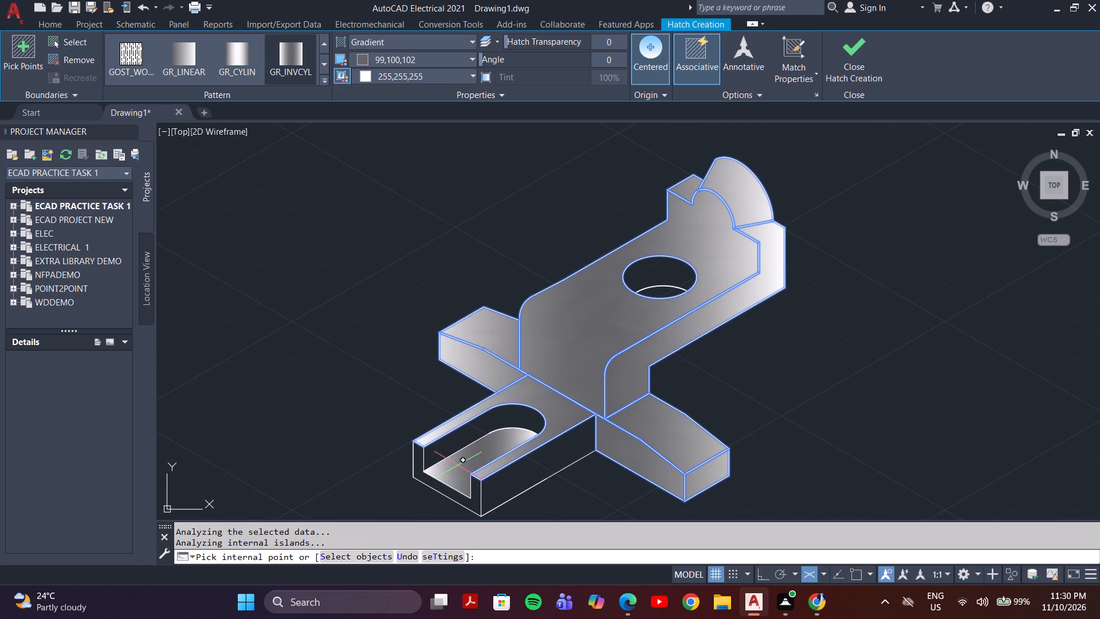
{"action": "left_click", "coordinate": [458, 465]}
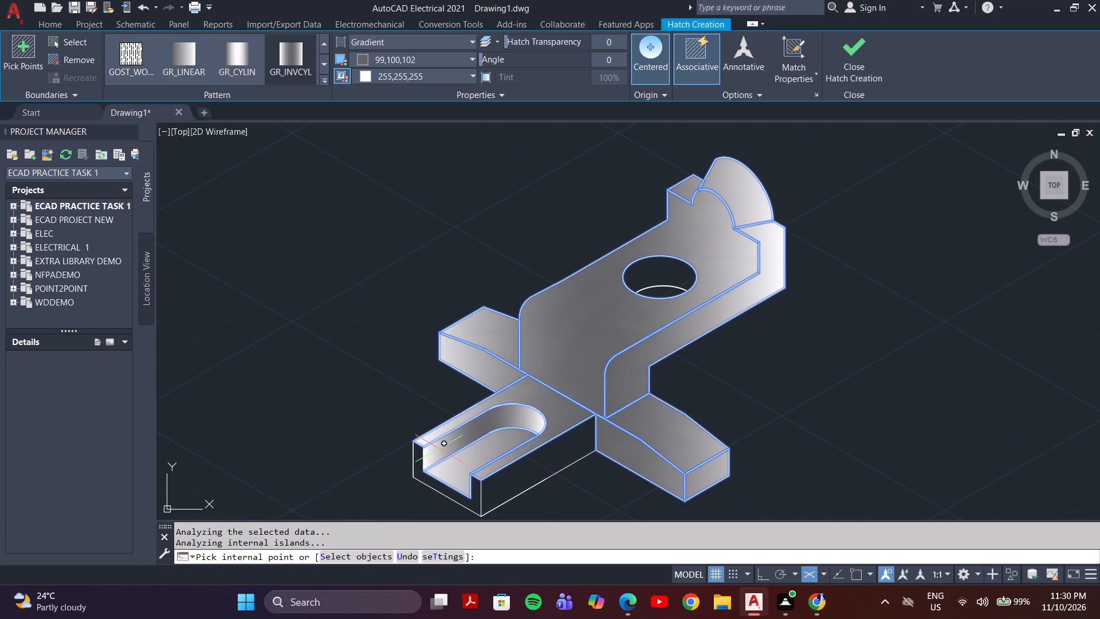
{"action": "left_click", "coordinate": [439, 446]}
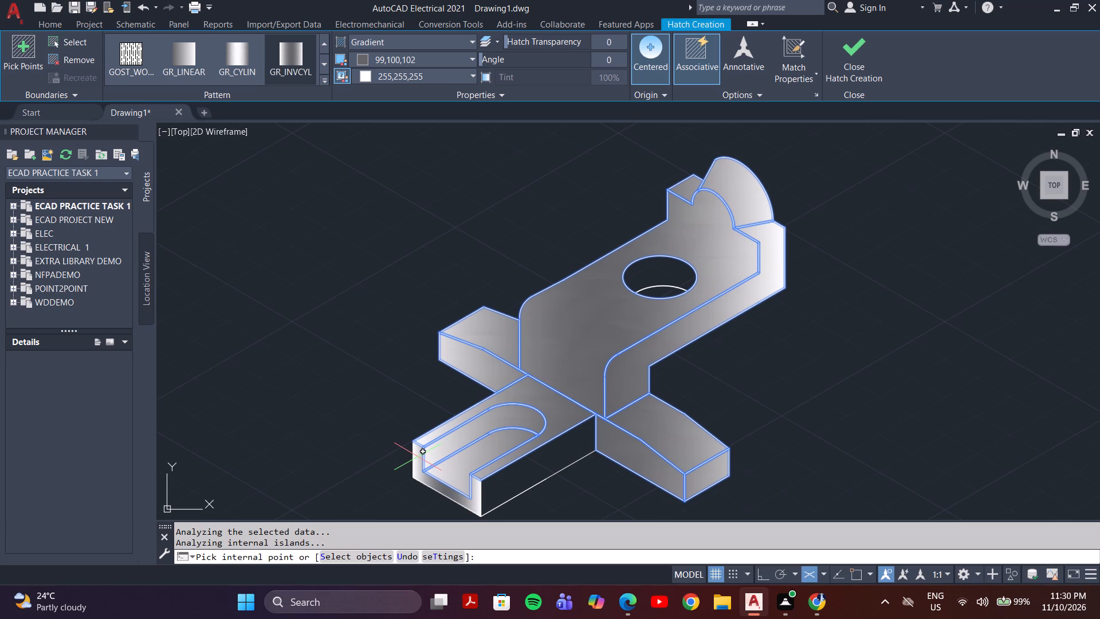
{"action": "left_click", "coordinate": [418, 457]}
{"action": "left_click", "coordinate": [524, 479]}
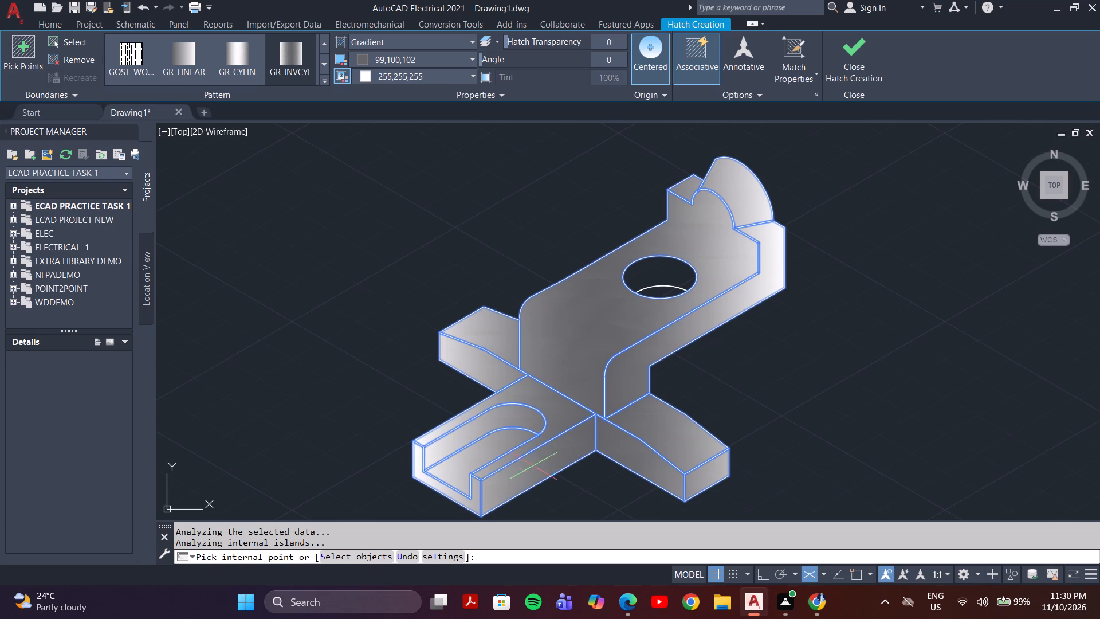
Try to add the hole's inner wall above its bottom arc to the gradient hatch, and finish the hatch.
{"action": "left_click", "coordinate": [641, 277]}
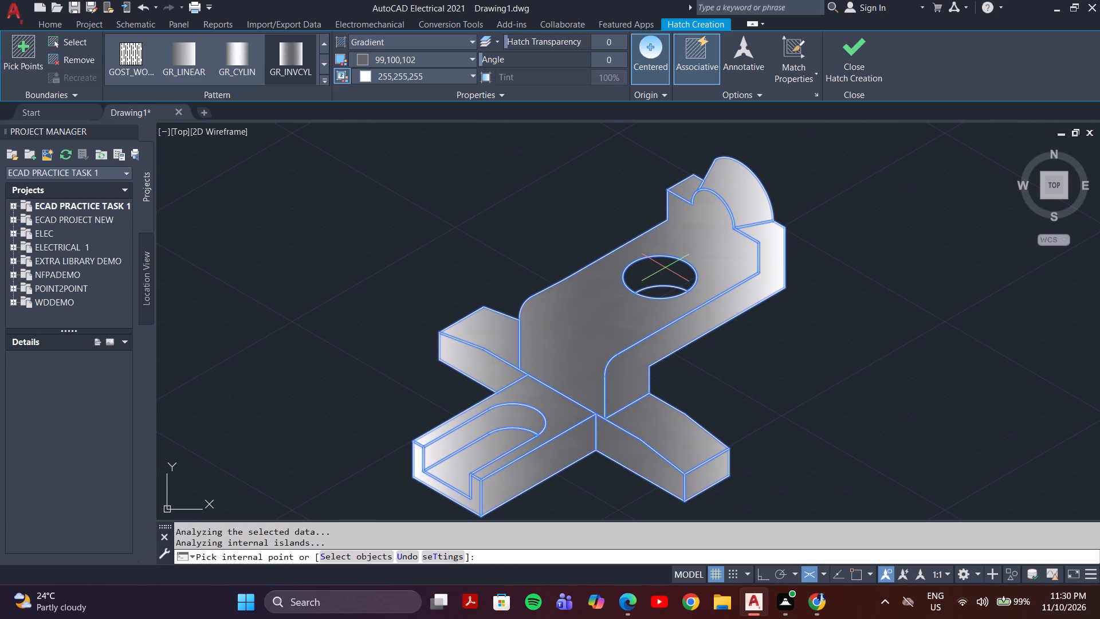
{"action": "middle_click_drag", "start_coordinate": [854, 282], "coordinate": [704, 296]}
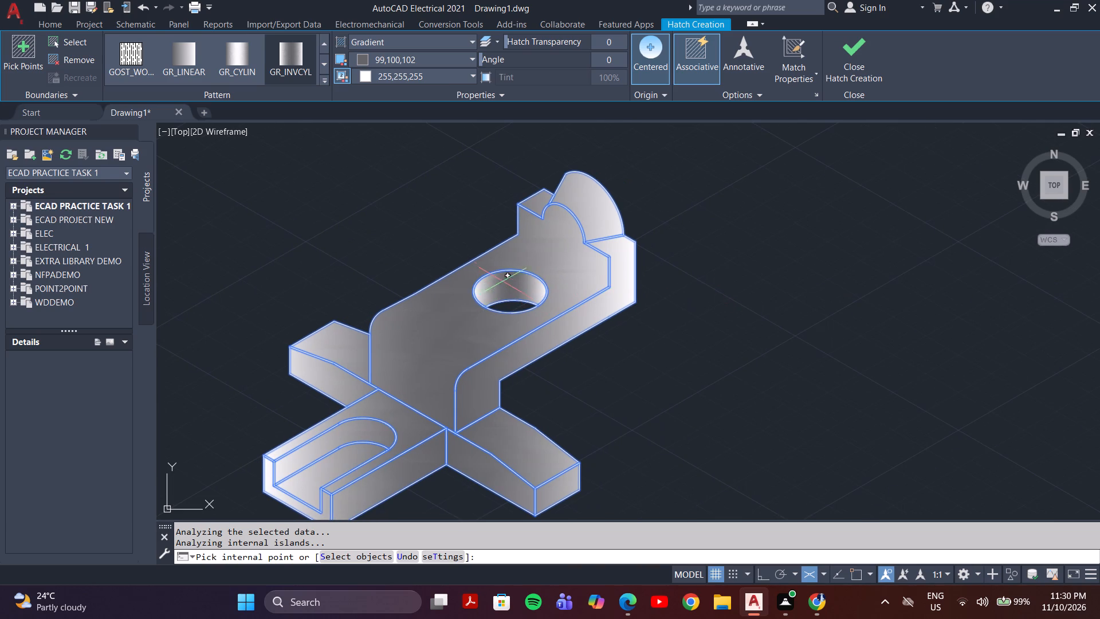
{"action": "left_click", "coordinate": [513, 287]}
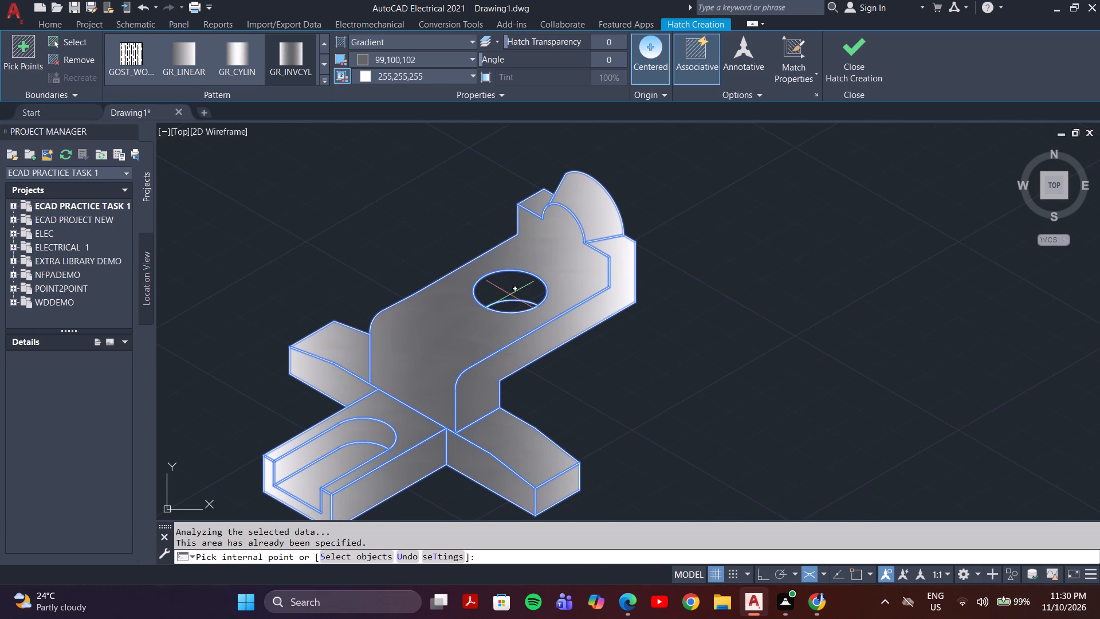
{"action": "left_click", "coordinate": [511, 288]}
{"action": "scroll", "coordinate": [502, 291], "scroll_direction": "up", "scroll_amount": 4}
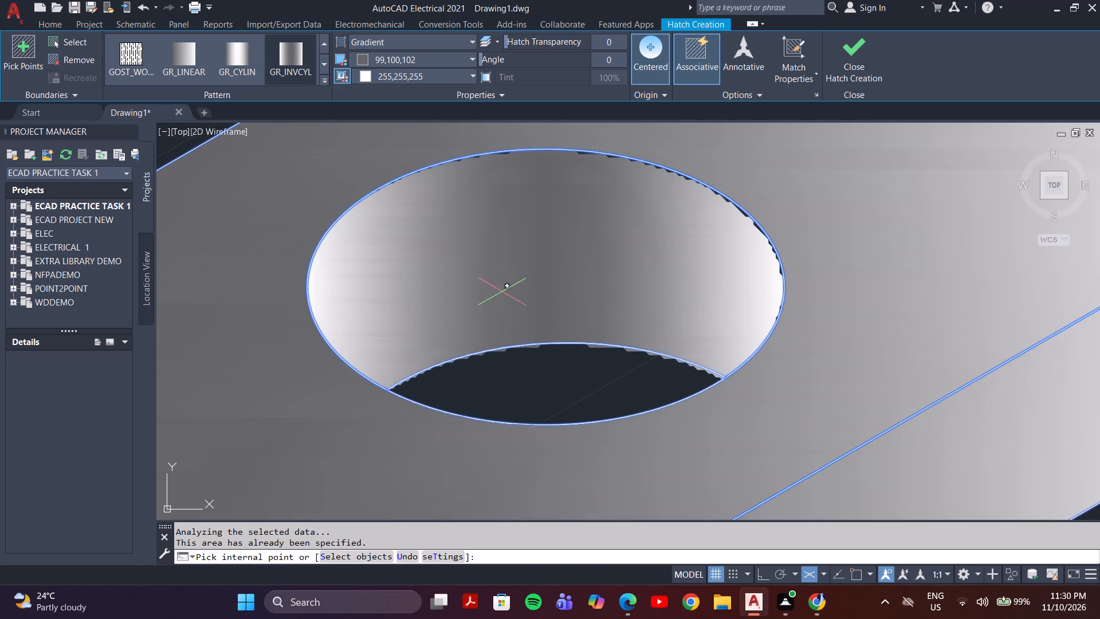
{"action": "left_click", "coordinate": [552, 282]}
{"action": "scroll", "coordinate": [690, 241], "scroll_direction": "down", "scroll_amount": 3}
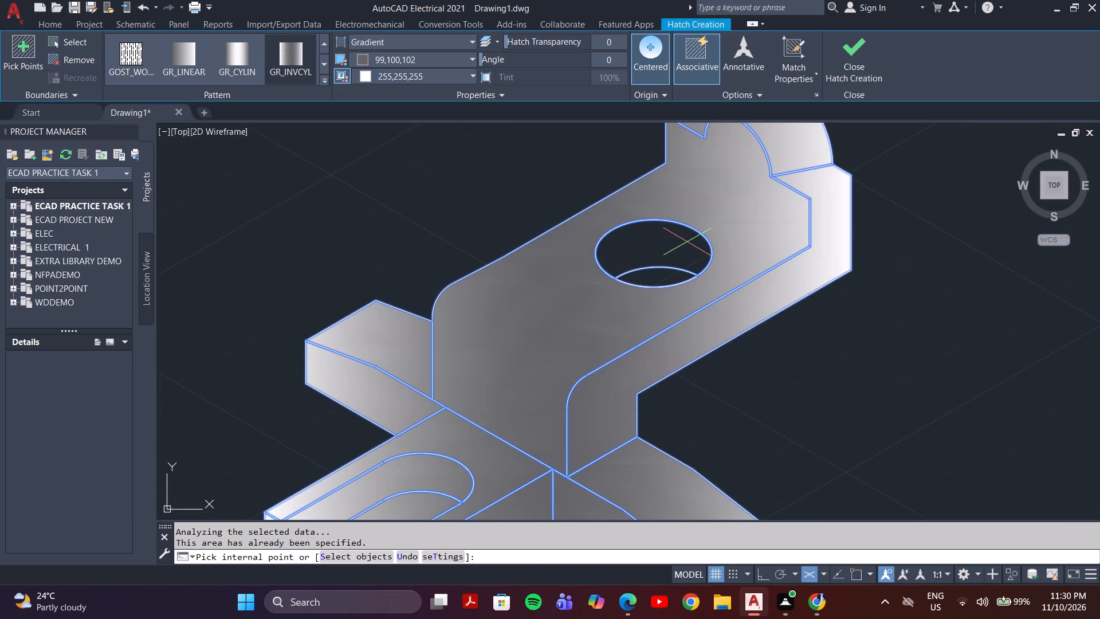
{"action": "left_click", "coordinate": [667, 244]}
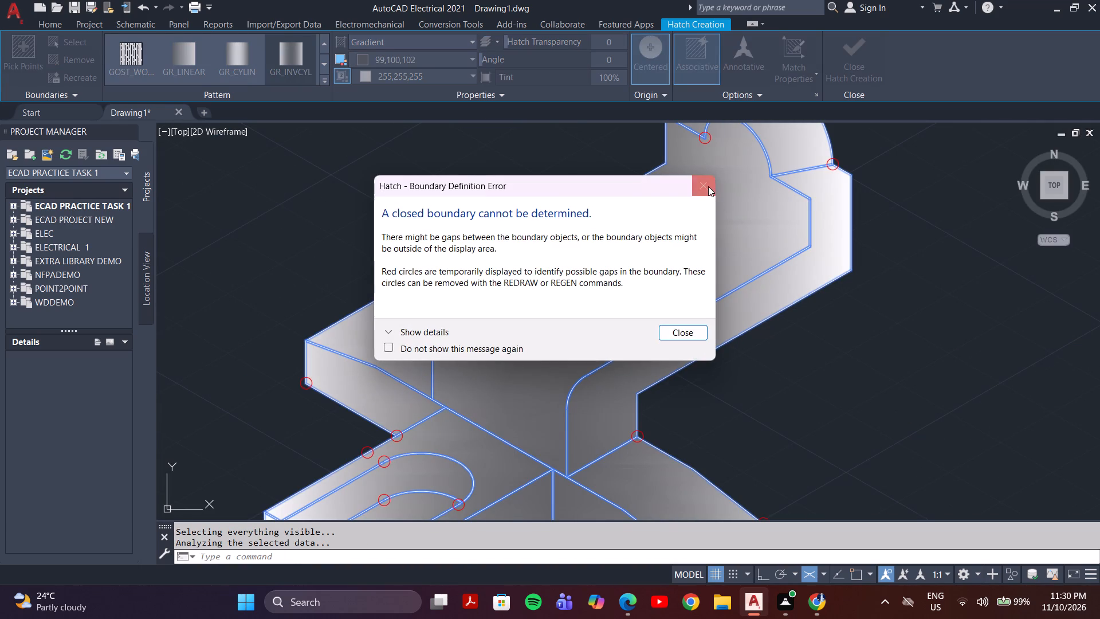
{"action": "left_click", "coordinate": [707, 183]}
{"action": "scroll", "coordinate": [702, 236], "scroll_direction": "down", "scroll_amount": 3}
{"action": "key", "text": "Return"}
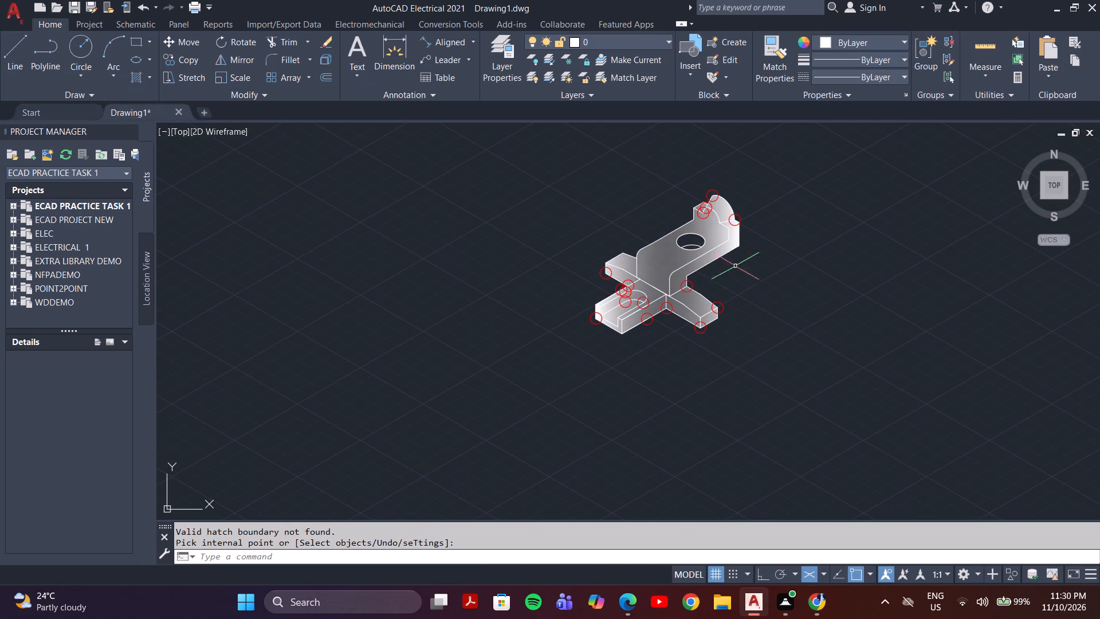
Draw a line joining the inner and outer corners of the raised feature's side, beside the curved rear wall.
{"action": "middle_click_drag", "start_coordinate": [726, 289], "coordinate": [660, 351]}
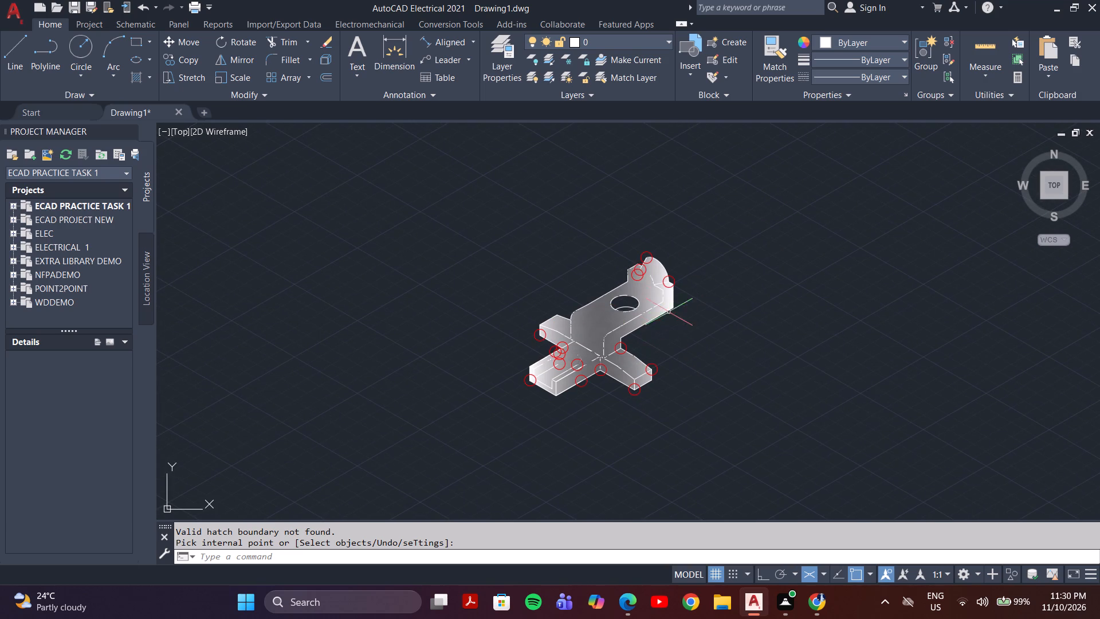
{"action": "scroll", "coordinate": [675, 288], "scroll_direction": "up", "scroll_amount": 3}
{"action": "key", "text": "l"}
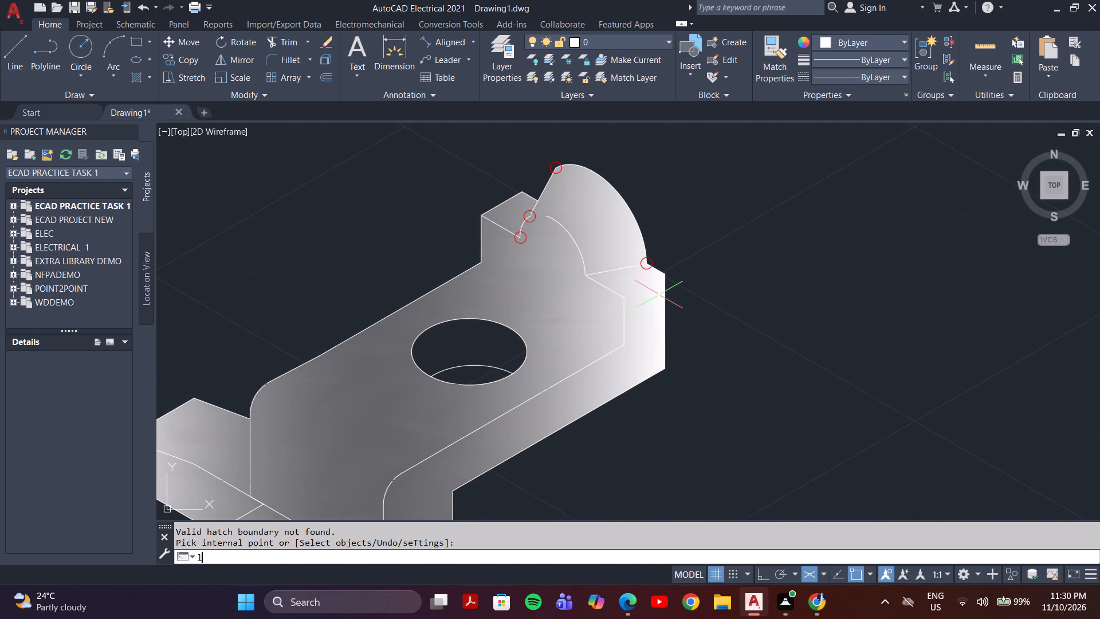
{"action": "key", "text": "Return"}
{"action": "left_click", "coordinate": [624, 297]}
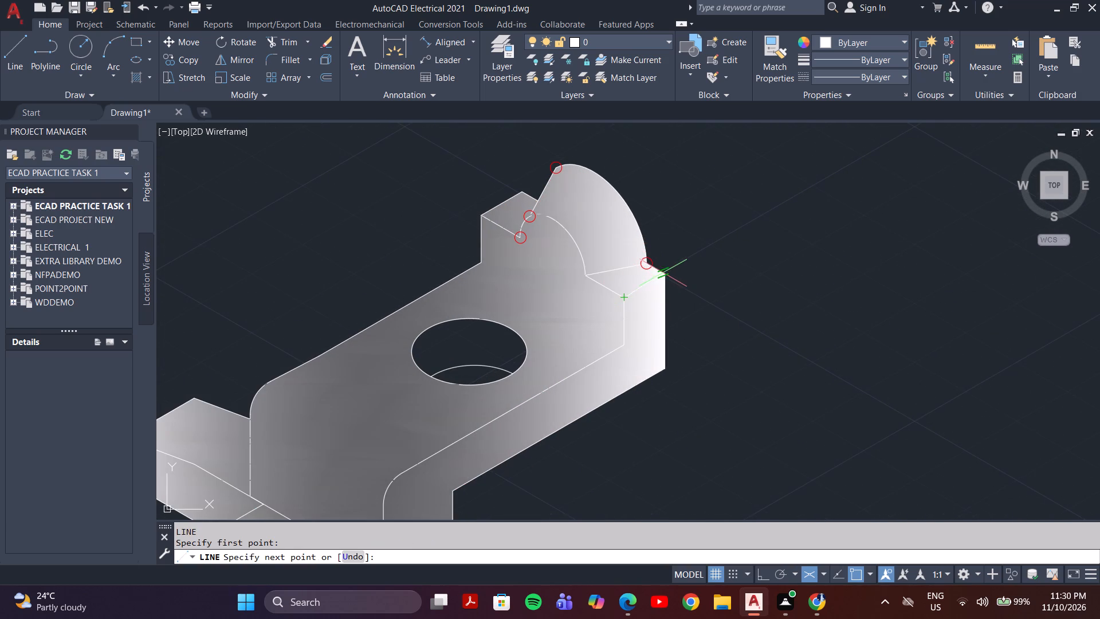
{"action": "left_click", "coordinate": [662, 276]}
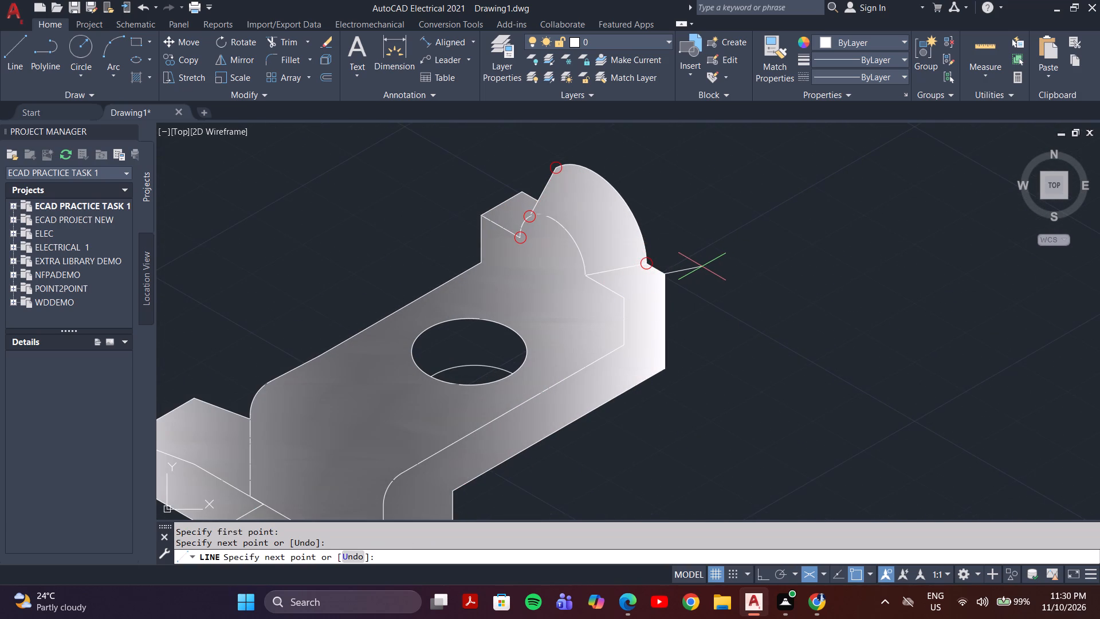
{"action": "key", "text": "Return"}
Delete the existing gradient hatch from the whole part.
{"action": "left_click", "coordinate": [551, 344]}
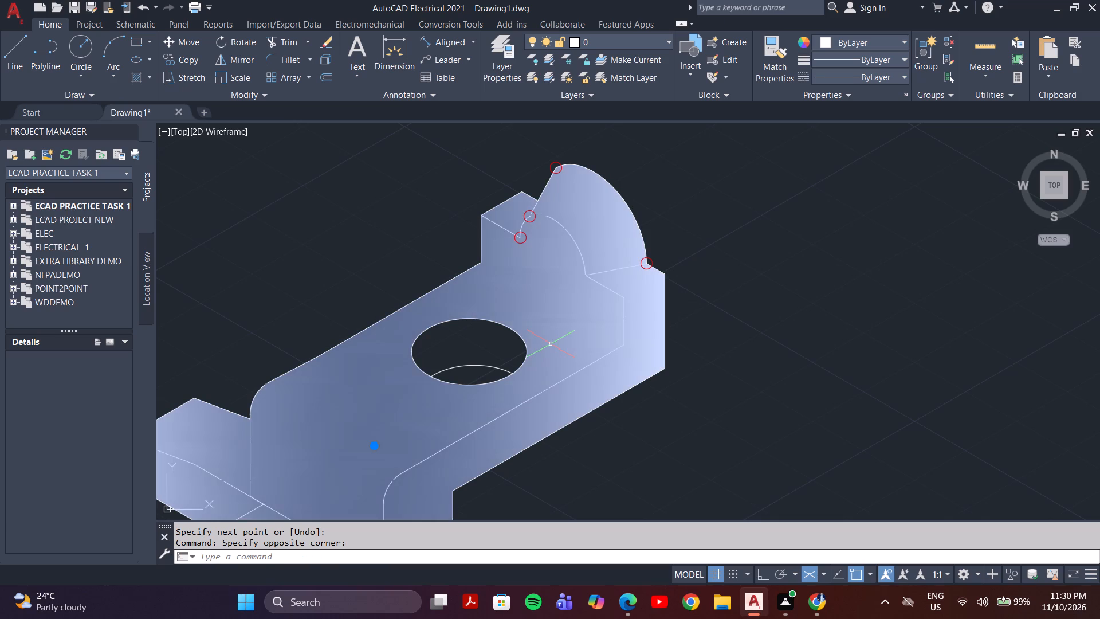
{"action": "key", "text": "Delete"}
Start a Gradient hatch with the GR_INVCYL pattern and pick the raised feature's large face surrounding the hole.
{"action": "scroll", "coordinate": [636, 312], "scroll_direction": "down", "scroll_amount": 2}
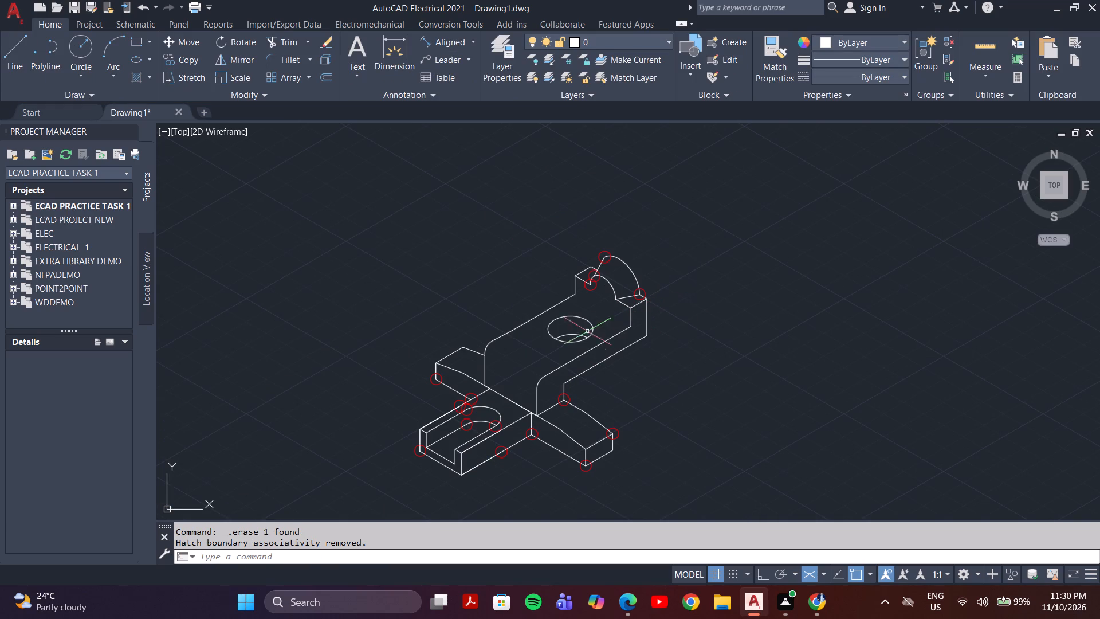
{"action": "key", "text": "h"}
{"action": "key", "text": "Return"}
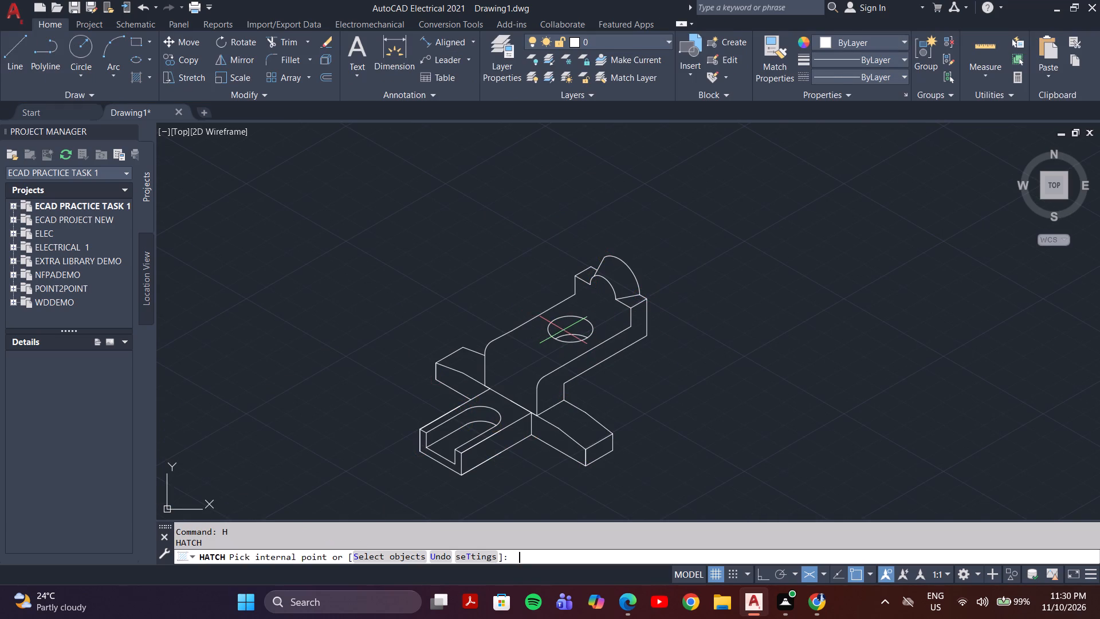
{"action": "left_click", "coordinate": [431, 46]}
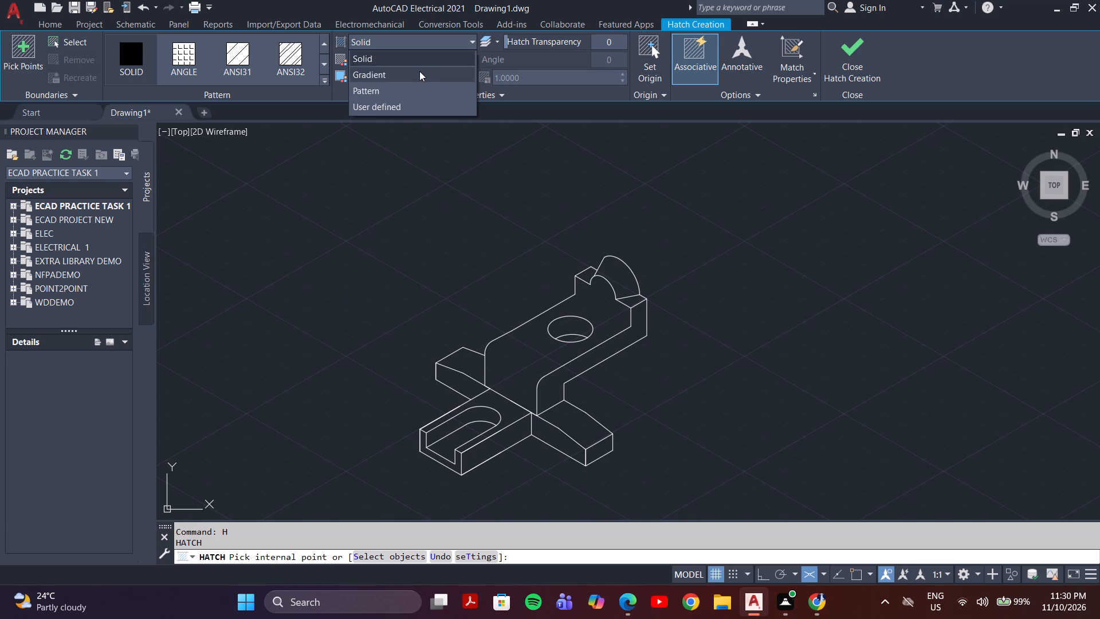
{"action": "left_click", "coordinate": [417, 70]}
{"action": "left_click", "coordinate": [296, 61]}
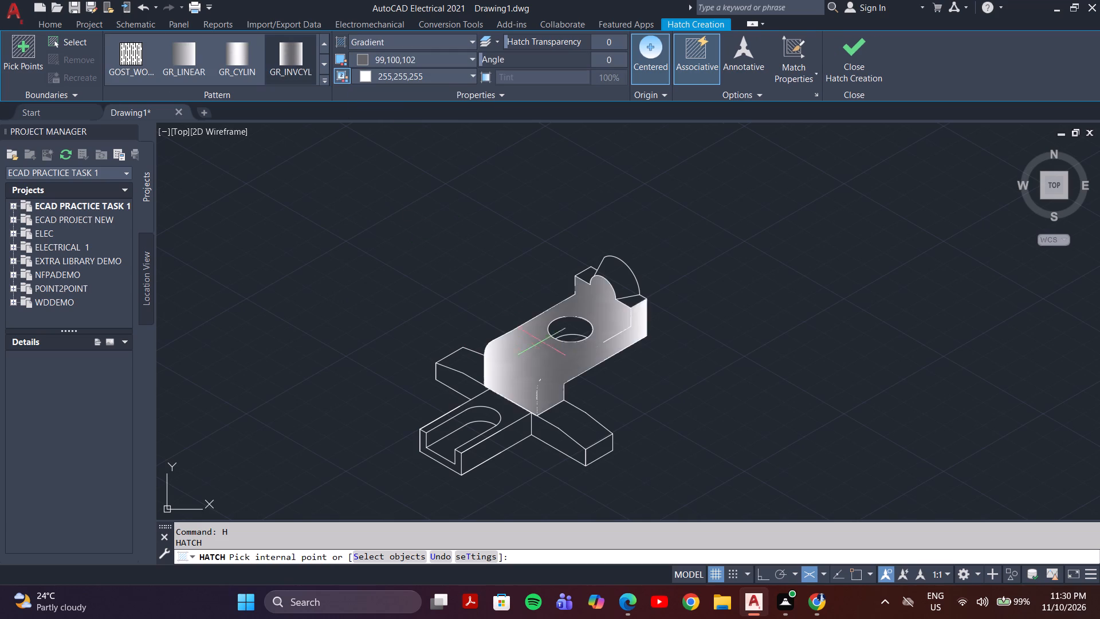
{"action": "left_click", "coordinate": [532, 361]}
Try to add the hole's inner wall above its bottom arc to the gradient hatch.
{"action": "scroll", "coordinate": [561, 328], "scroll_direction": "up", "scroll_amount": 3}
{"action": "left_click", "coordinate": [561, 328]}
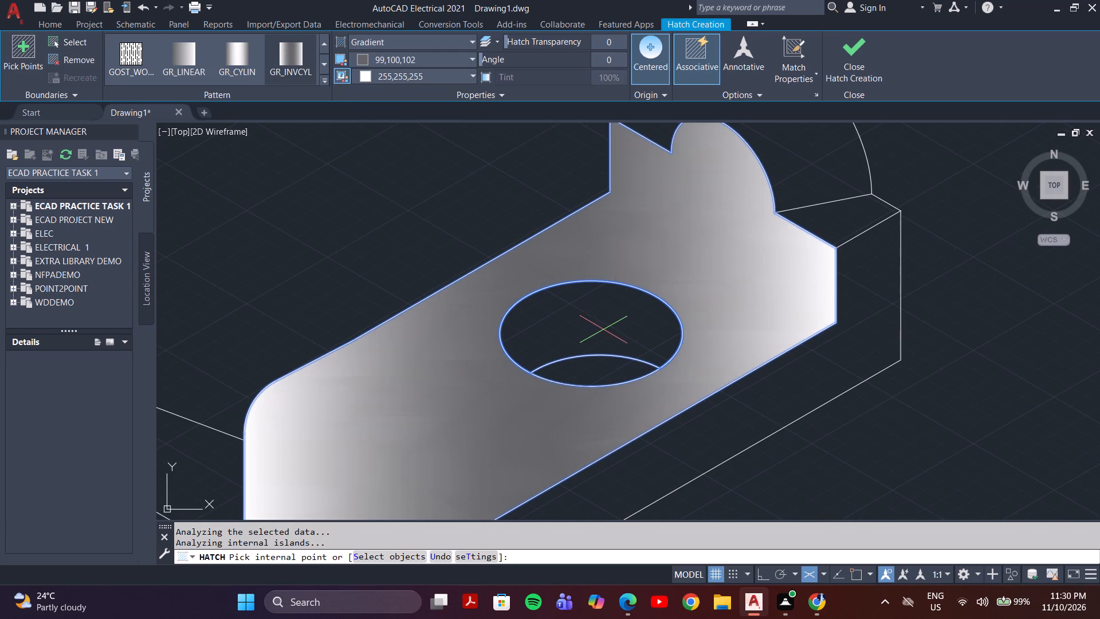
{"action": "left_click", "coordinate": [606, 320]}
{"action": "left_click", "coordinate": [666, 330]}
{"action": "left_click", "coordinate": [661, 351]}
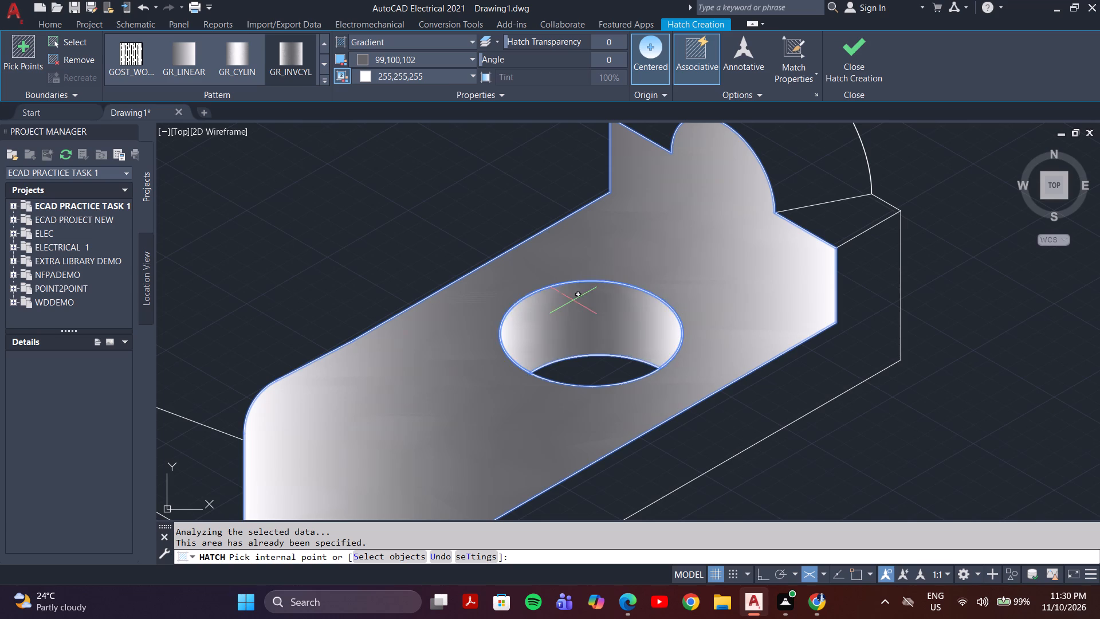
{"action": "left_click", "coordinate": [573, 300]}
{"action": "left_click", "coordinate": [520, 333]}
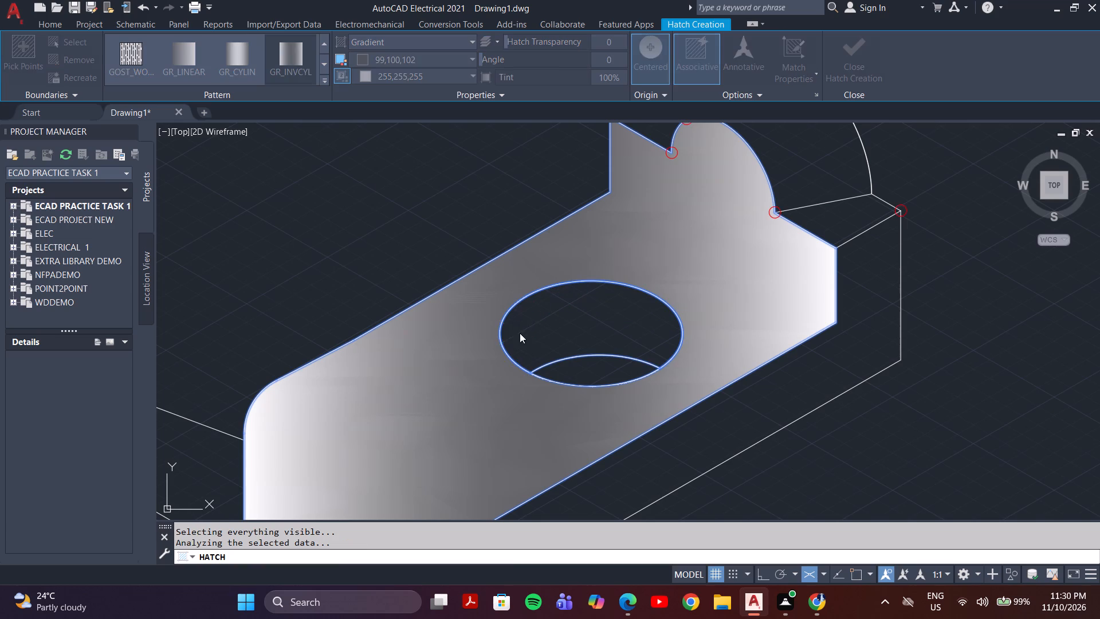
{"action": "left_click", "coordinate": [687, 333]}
Add the curved rear wall, the small top faces on both sides of it and the raised feature's long side face to the hatch.
{"action": "middle_click_drag", "start_coordinate": [757, 189], "coordinate": [683, 363]}
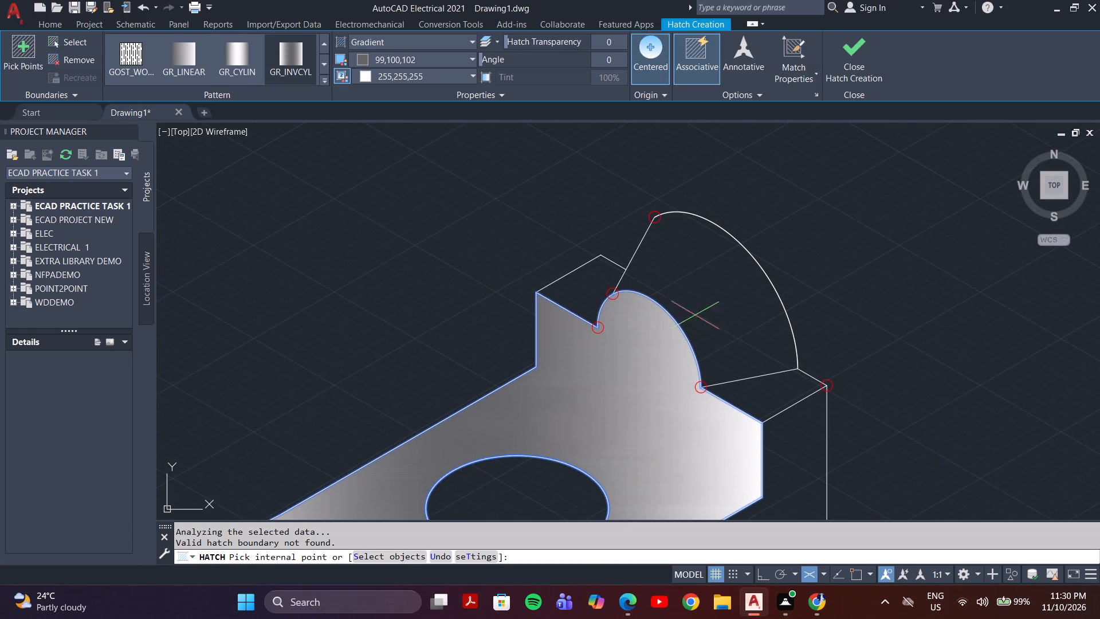
{"action": "left_click", "coordinate": [701, 305]}
{"action": "left_click", "coordinate": [679, 318]}
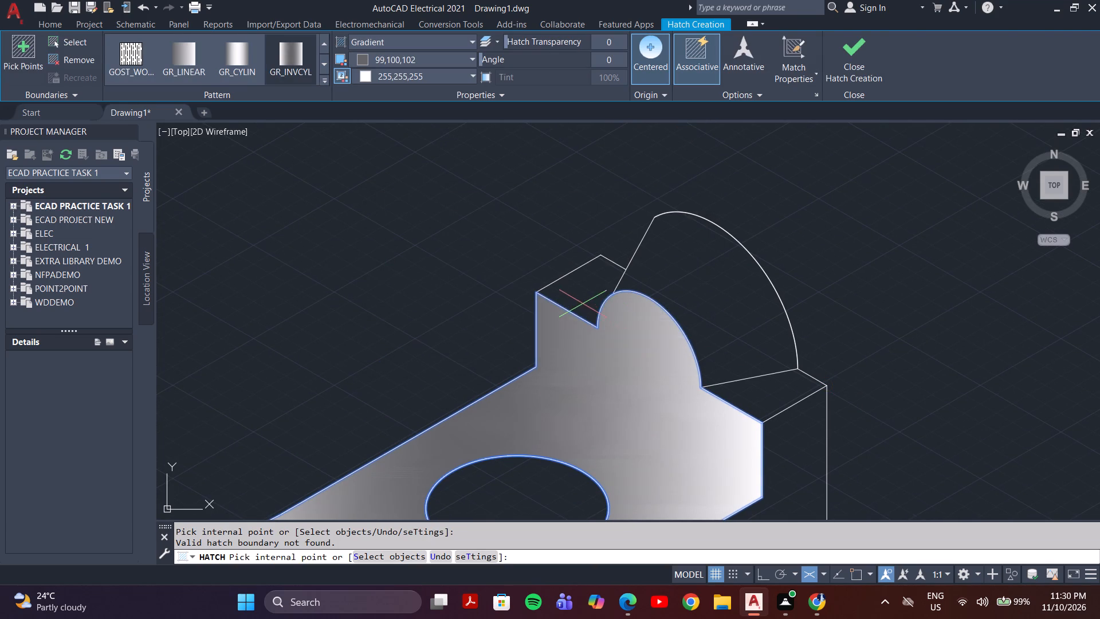
{"action": "left_click", "coordinate": [586, 288]}
{"action": "left_click", "coordinate": [668, 256]}
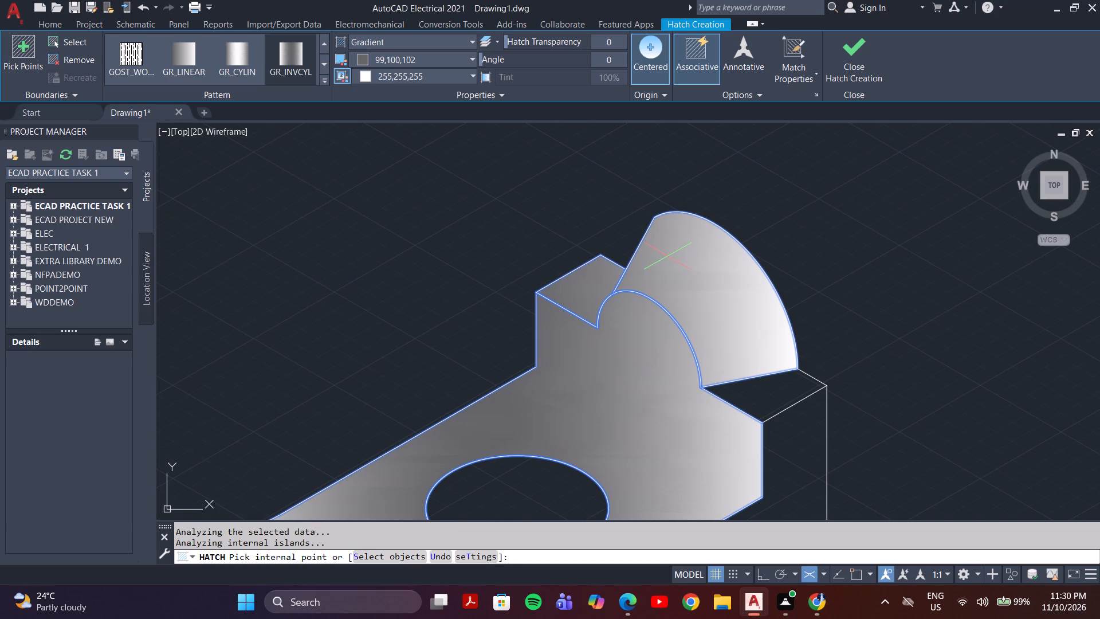
{"action": "left_click", "coordinate": [765, 396]}
{"action": "middle_click_drag", "start_coordinate": [768, 429], "coordinate": [751, 324]}
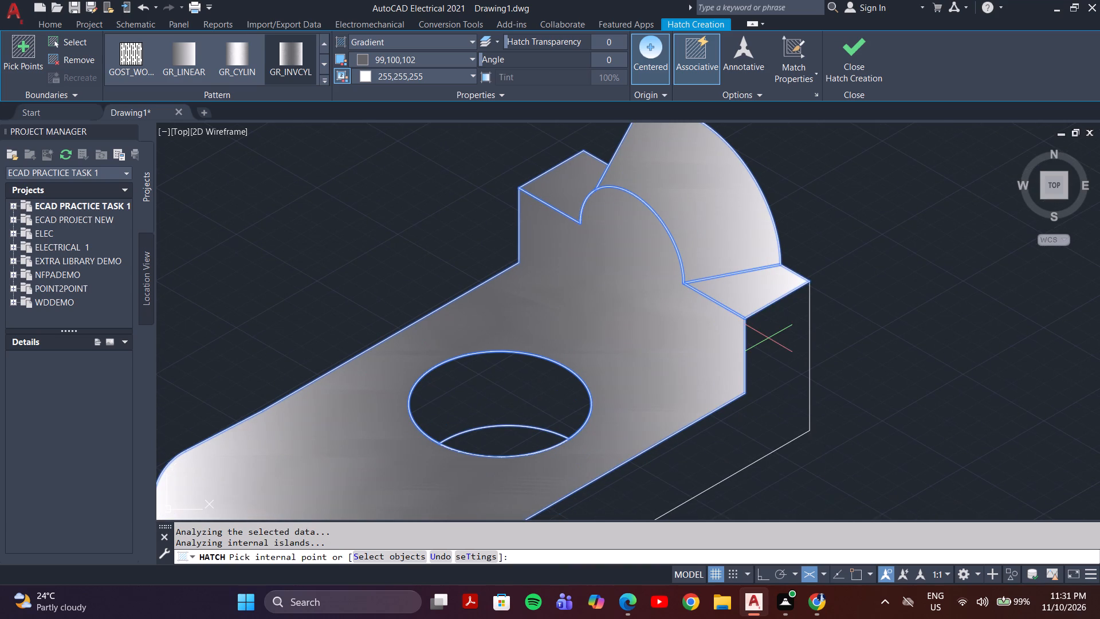
{"action": "scroll", "coordinate": [765, 343], "scroll_direction": "down", "scroll_amount": 3}
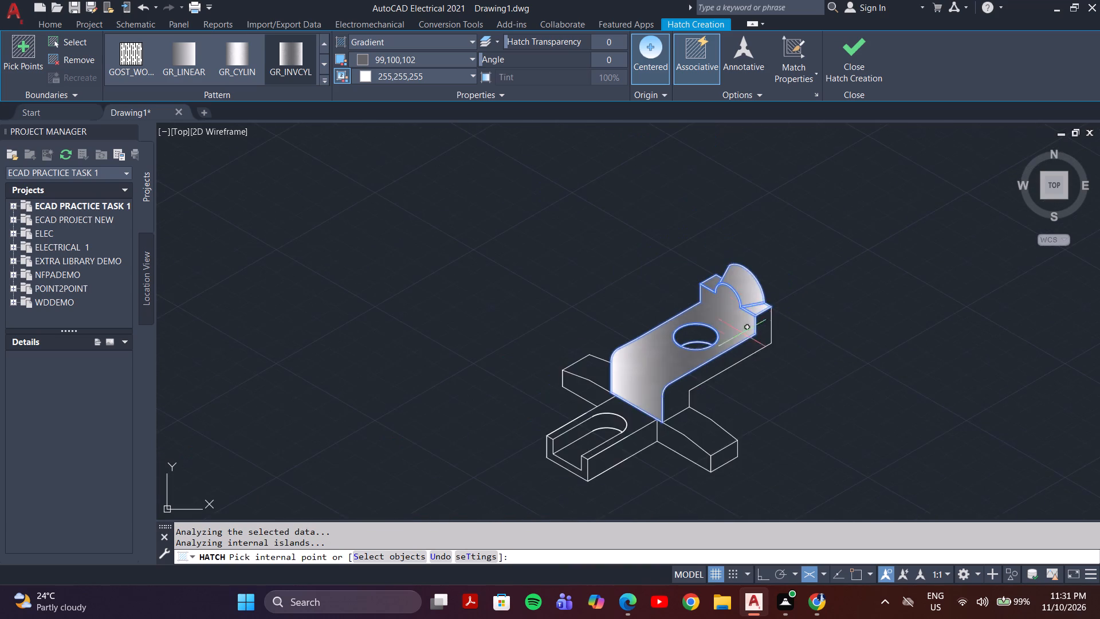
{"action": "scroll", "coordinate": [686, 399], "scroll_direction": "up", "scroll_amount": 3}
{"action": "left_click", "coordinate": [665, 370]}
Add the top and front faces of both sloping side extensions to the gradient hatch.
{"action": "scroll", "coordinate": [671, 349], "scroll_direction": "down", "scroll_amount": 3}
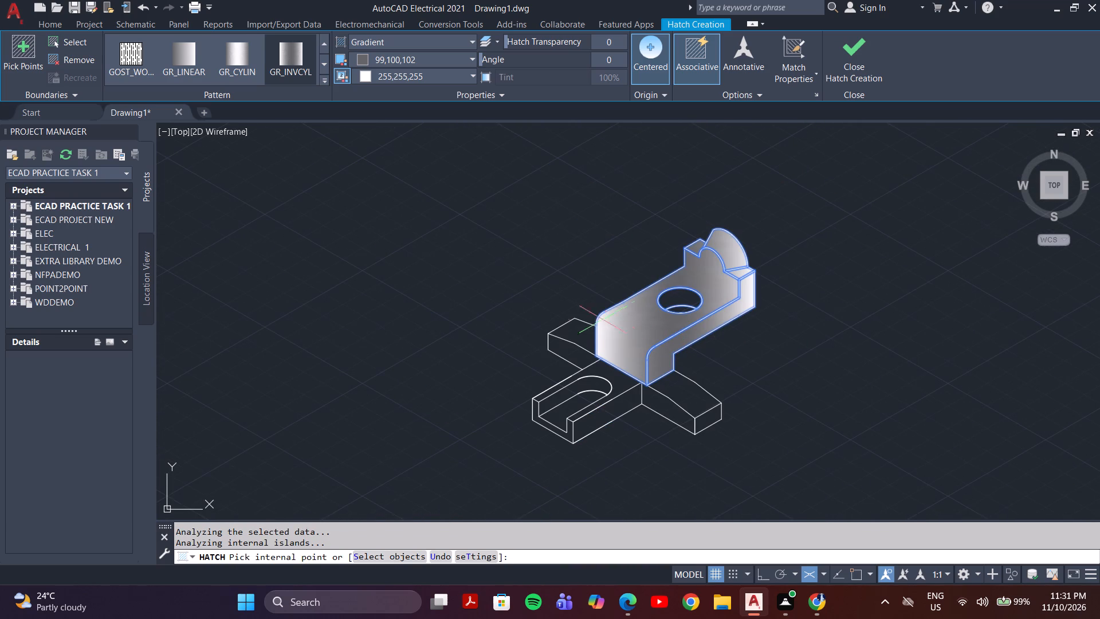
{"action": "left_click", "coordinate": [583, 328]}
{"action": "left_click", "coordinate": [582, 358]}
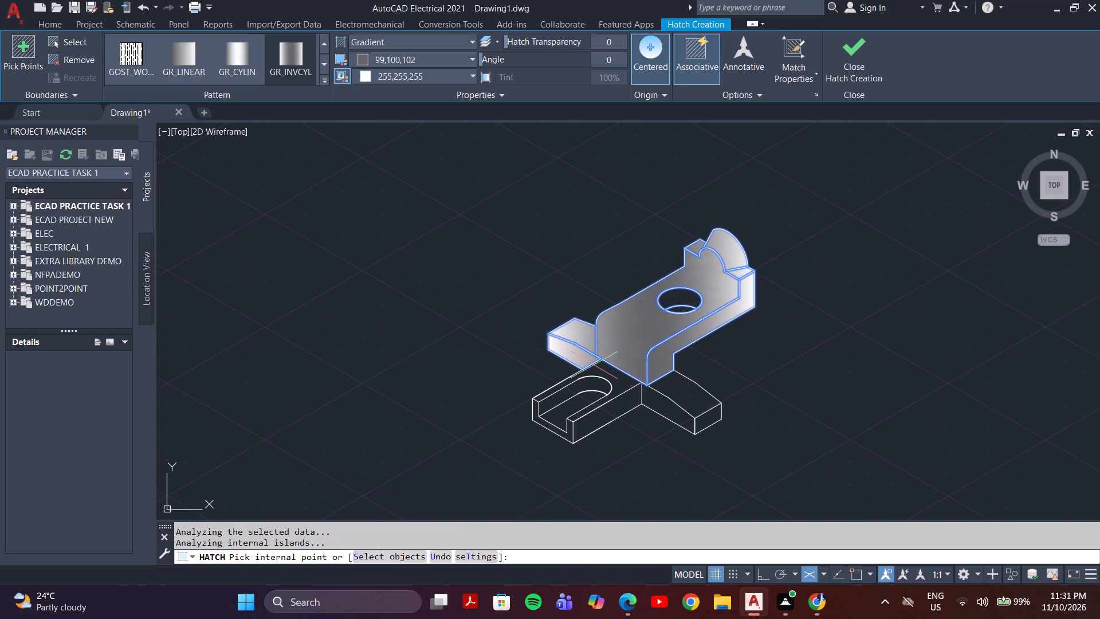
{"action": "left_click", "coordinate": [674, 407]}
{"action": "left_click", "coordinate": [682, 397]}
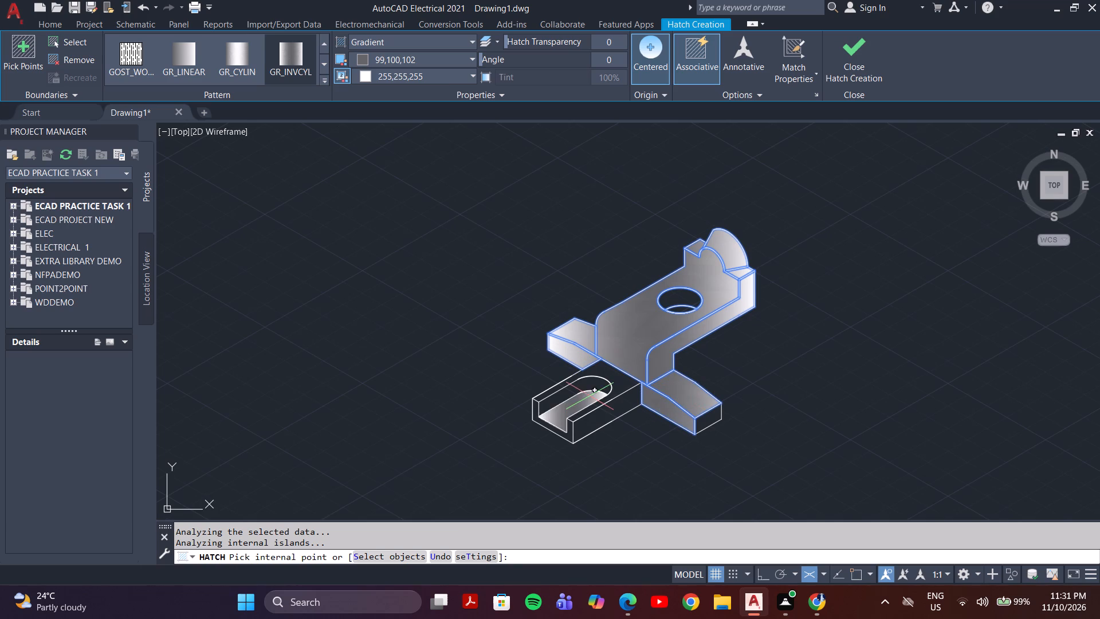
Add the slotted block's top face and try to add the slot's floor and inner wall to the gradient hatch.
{"action": "left_click", "coordinate": [590, 396]}
{"action": "left_click", "coordinate": [577, 392]}
{"action": "left_click", "coordinate": [567, 387]}
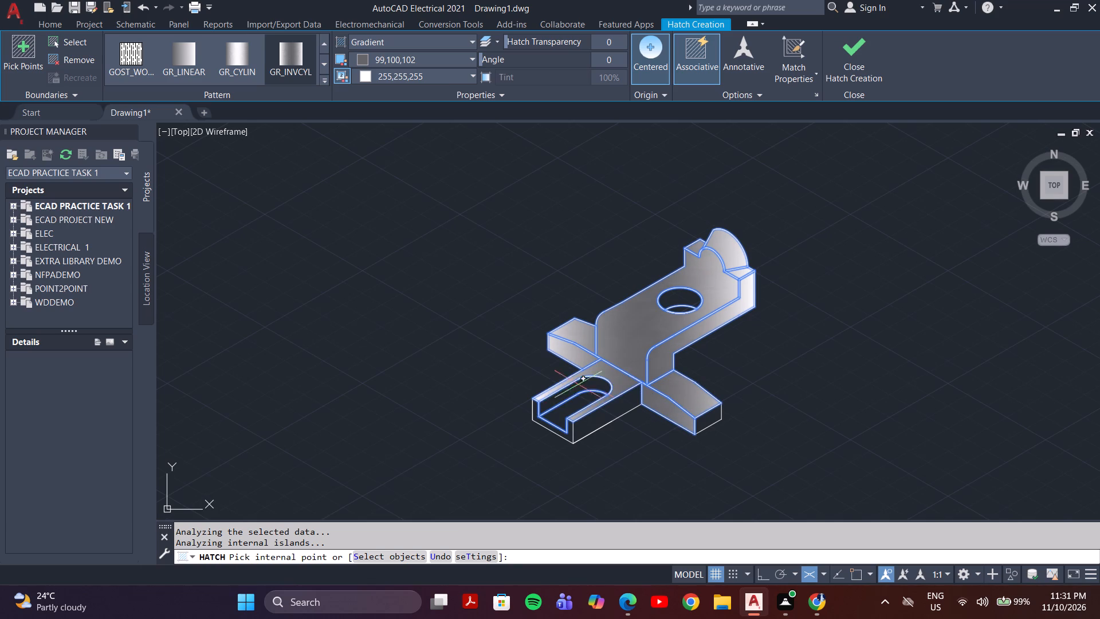
{"action": "left_click", "coordinate": [586, 391]}
{"action": "left_click", "coordinate": [579, 399]}
{"action": "scroll", "coordinate": [576, 393], "scroll_direction": "up", "scroll_amount": 4}
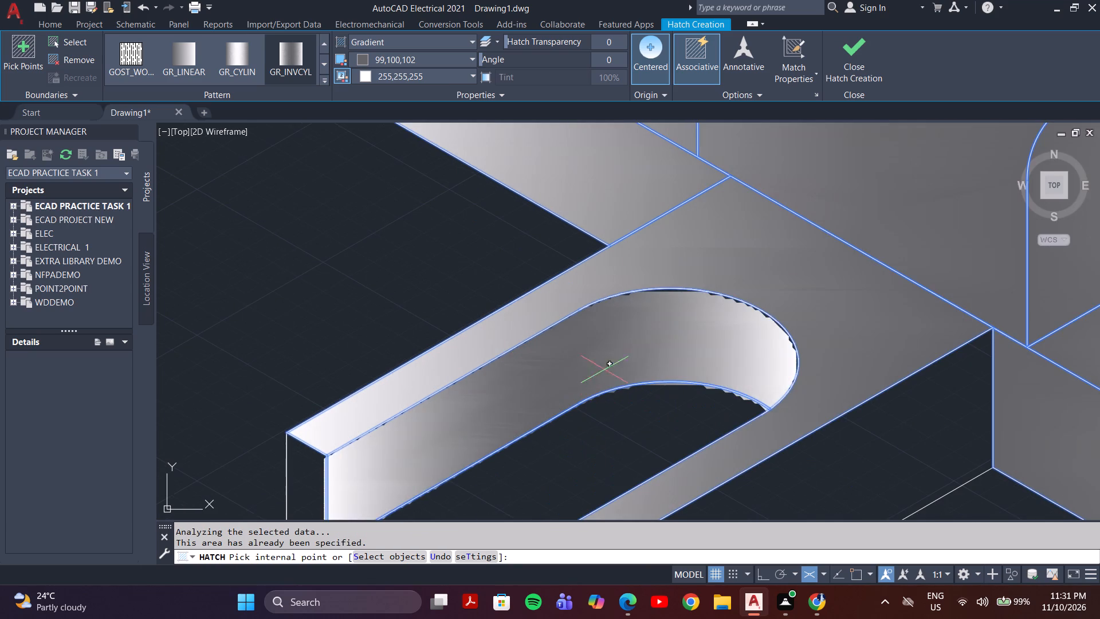
{"action": "left_click", "coordinate": [604, 370]}
{"action": "left_click", "coordinate": [685, 359]}
{"action": "left_click", "coordinate": [665, 399]}
{"action": "left_click_drag", "start_coordinate": [665, 405], "coordinate": [665, 410]}
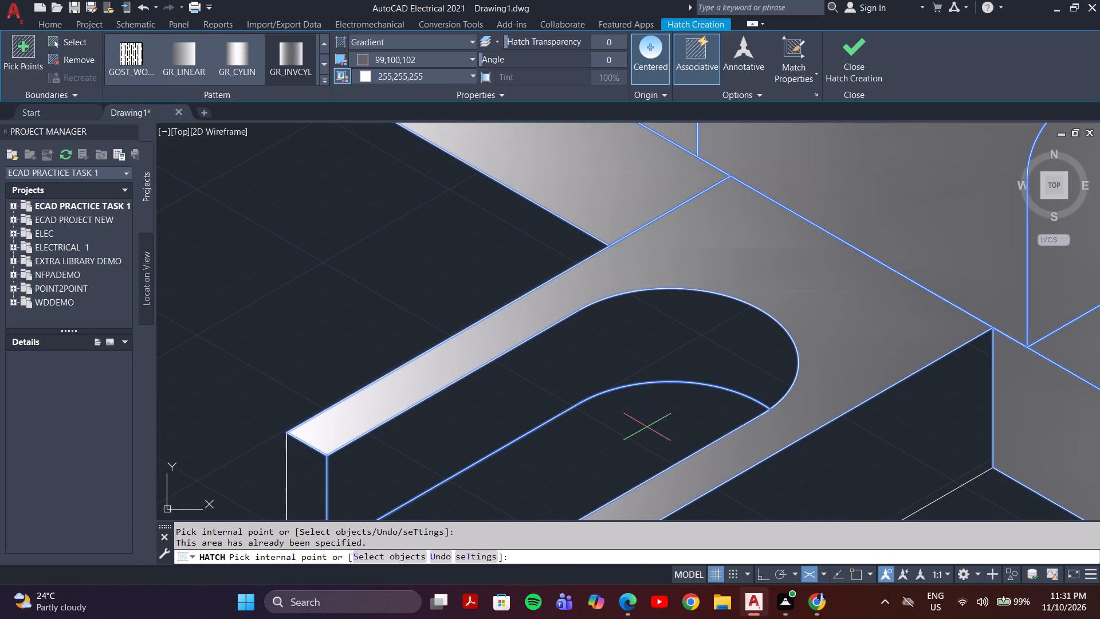
{"action": "left_click_drag", "start_coordinate": [647, 427], "coordinate": [637, 434]}
{"action": "middle_click_drag", "start_coordinate": [549, 429], "coordinate": [611, 342]}
{"action": "left_click", "coordinate": [555, 414]}
{"action": "left_click", "coordinate": [549, 447]}
{"action": "left_click", "coordinate": [531, 355]}
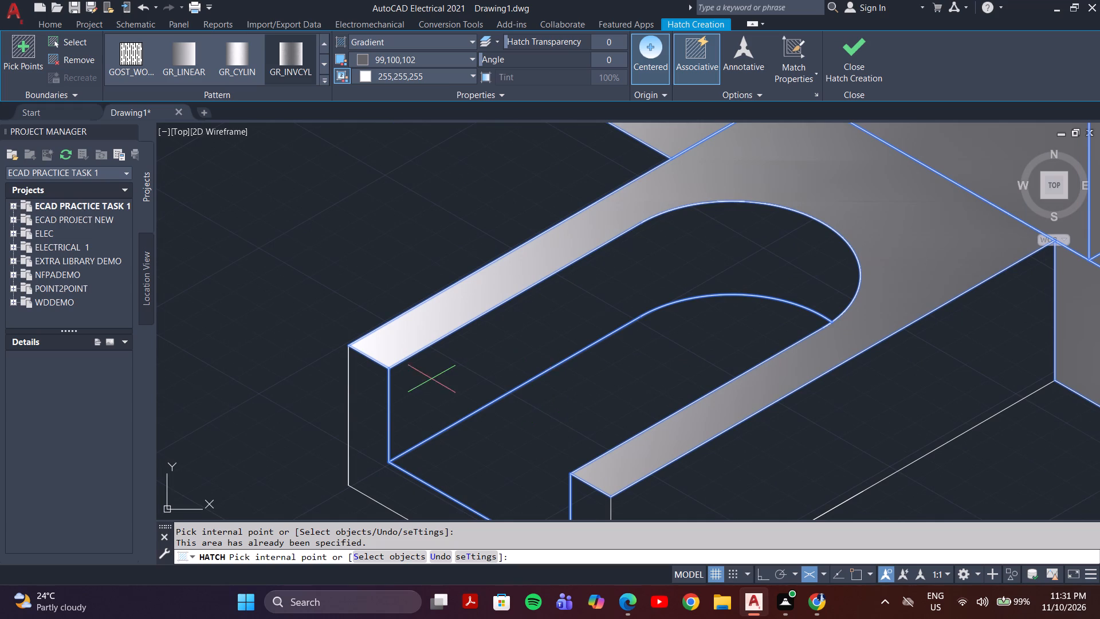
Add the slotted block's side and front faces to the gradient hatch, and finish the hatch.
{"action": "scroll", "coordinate": [432, 379], "scroll_direction": "down", "scroll_amount": 2}
{"action": "double_click", "coordinate": [602, 398]}
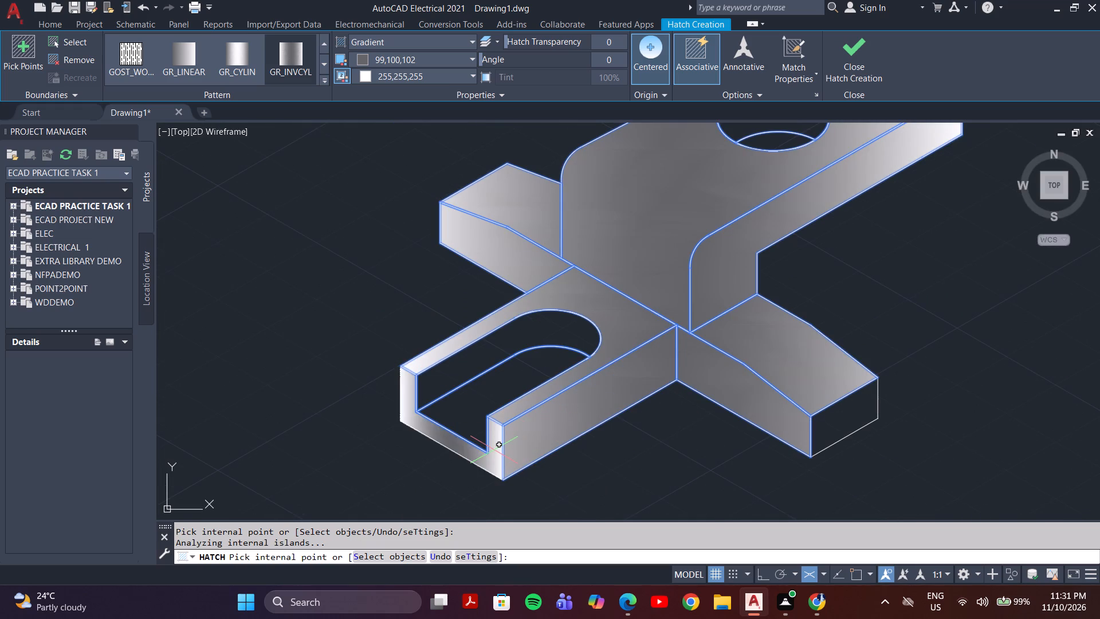
{"action": "left_click", "coordinate": [494, 450]}
{"action": "left_click", "coordinate": [481, 391]}
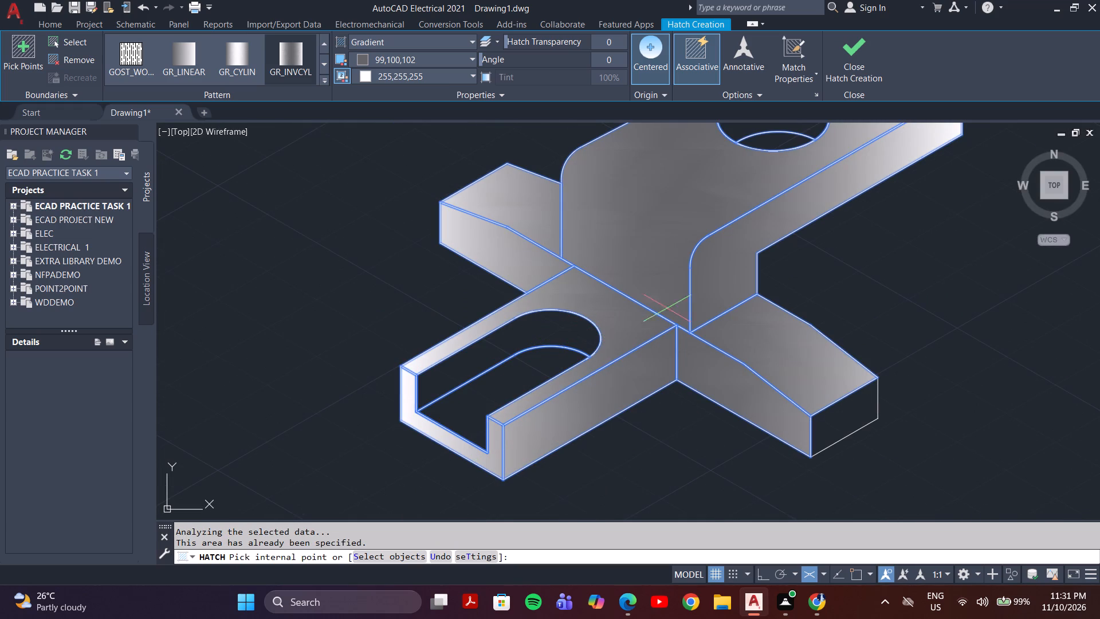
{"action": "left_click", "coordinate": [858, 53]}
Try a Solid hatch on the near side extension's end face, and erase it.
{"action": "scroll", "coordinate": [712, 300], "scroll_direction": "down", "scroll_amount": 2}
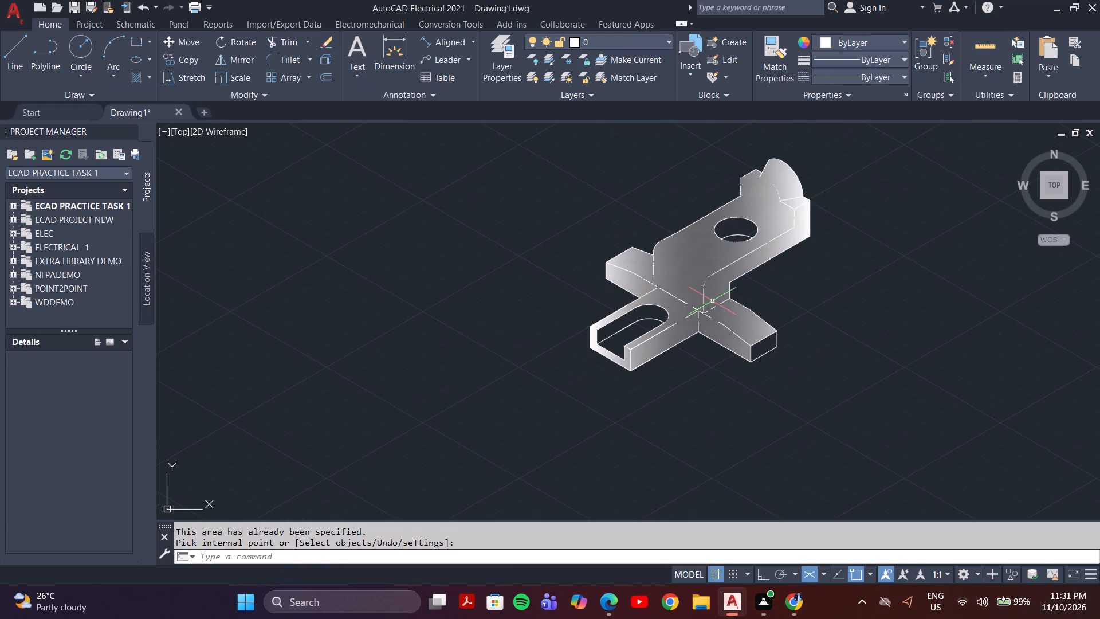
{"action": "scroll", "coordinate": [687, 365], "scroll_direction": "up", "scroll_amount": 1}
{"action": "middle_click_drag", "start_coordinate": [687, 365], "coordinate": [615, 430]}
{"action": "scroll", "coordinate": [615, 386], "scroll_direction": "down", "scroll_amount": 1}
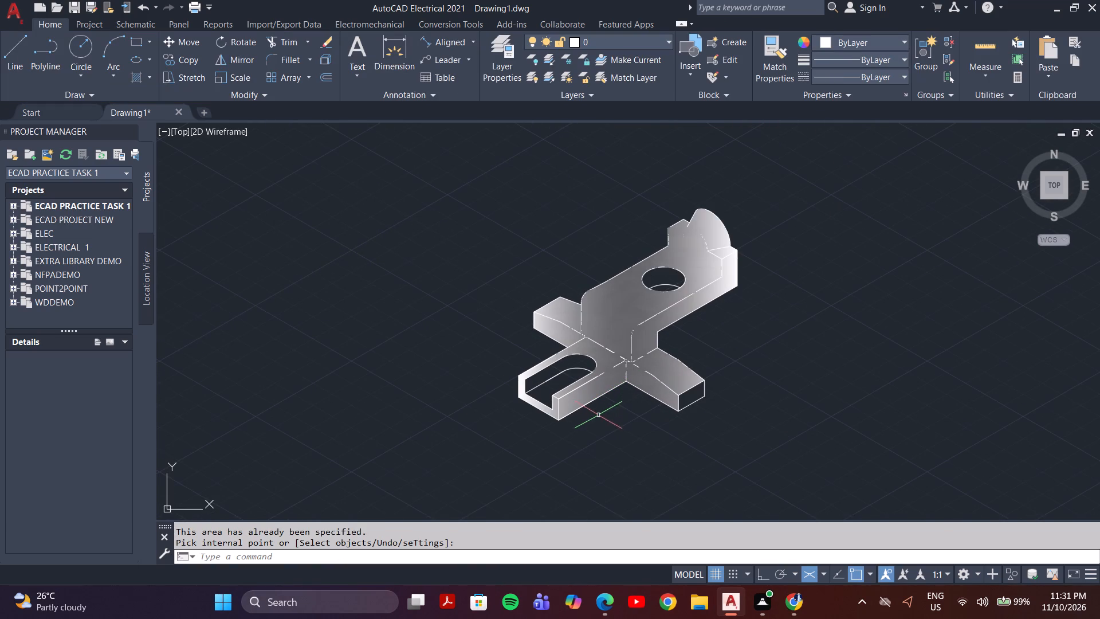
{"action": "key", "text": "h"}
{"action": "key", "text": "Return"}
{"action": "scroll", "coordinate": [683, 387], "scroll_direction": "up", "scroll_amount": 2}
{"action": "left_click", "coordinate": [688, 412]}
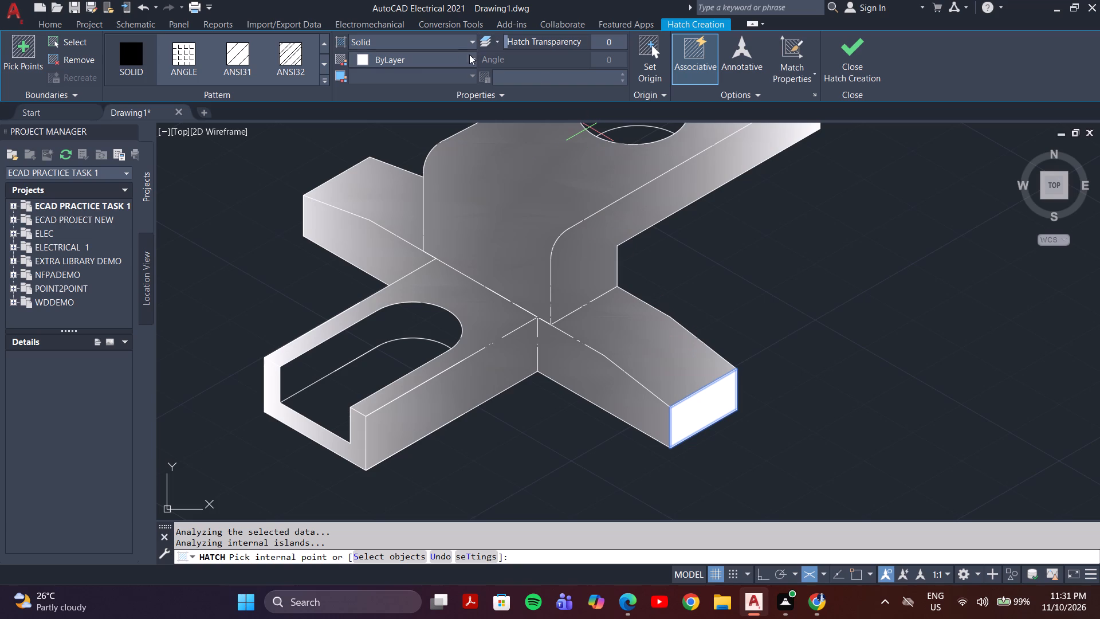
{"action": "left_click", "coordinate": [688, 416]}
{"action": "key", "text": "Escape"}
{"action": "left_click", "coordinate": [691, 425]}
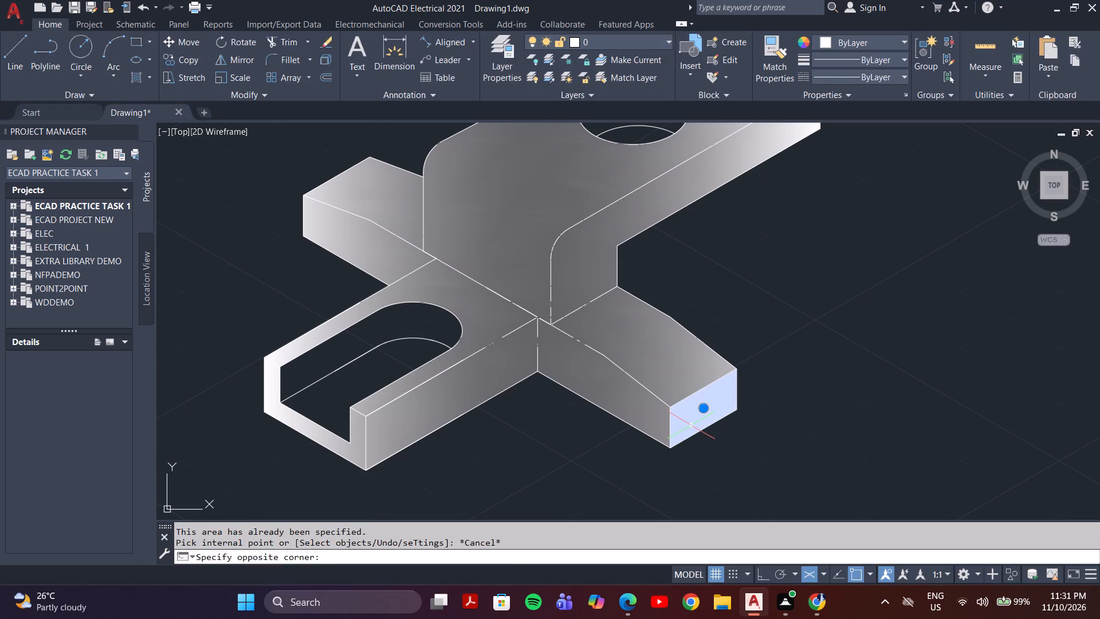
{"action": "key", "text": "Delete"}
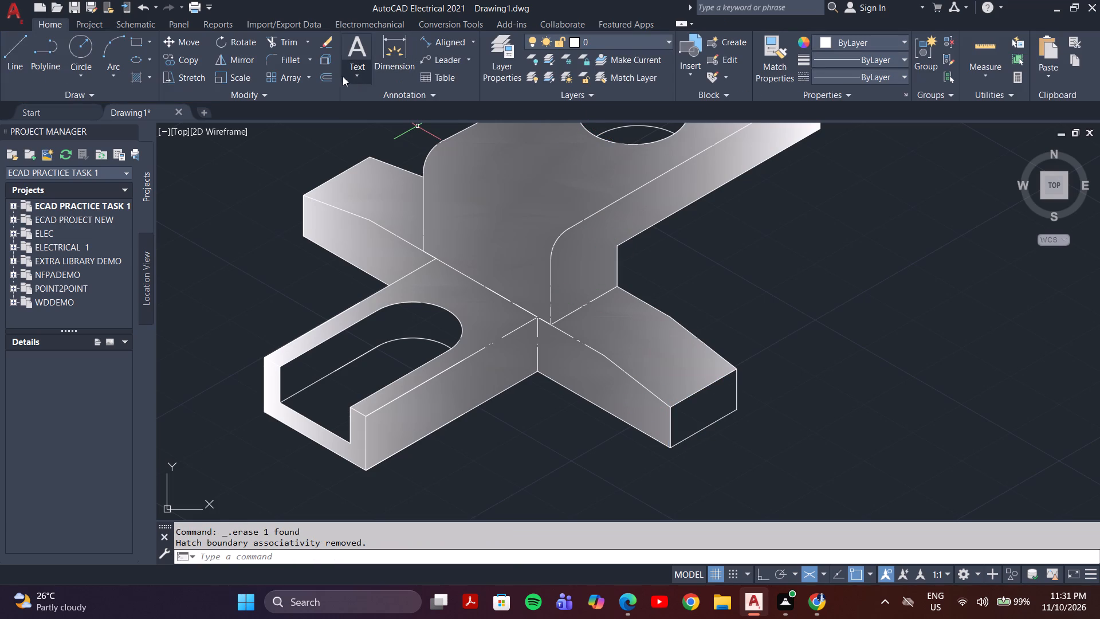
Start another Gradient hatch and pick the near side extension's end face.
{"action": "key", "text": "h"}
{"action": "key", "text": "Return"}
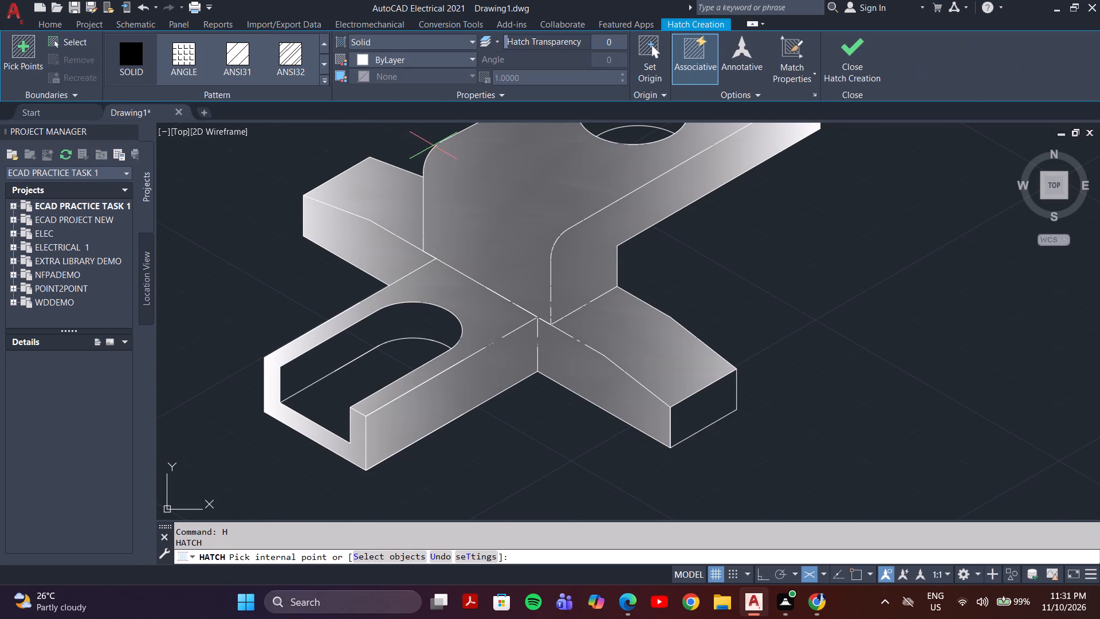
{"action": "left_click", "coordinate": [440, 38]}
{"action": "left_click", "coordinate": [414, 69]}
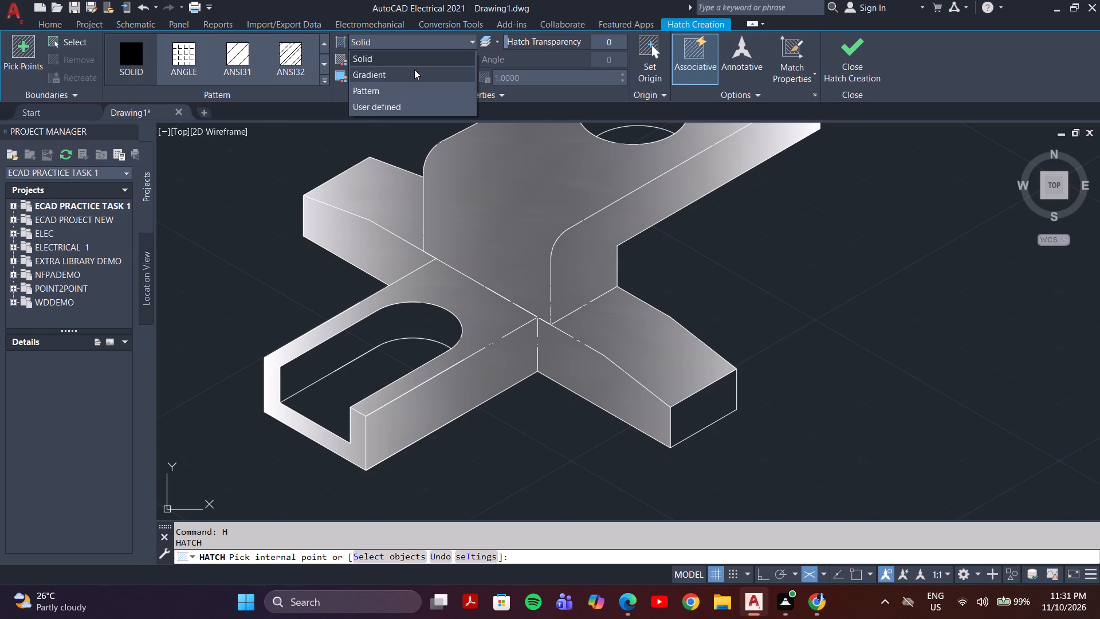
{"action": "left_click", "coordinate": [690, 417]}
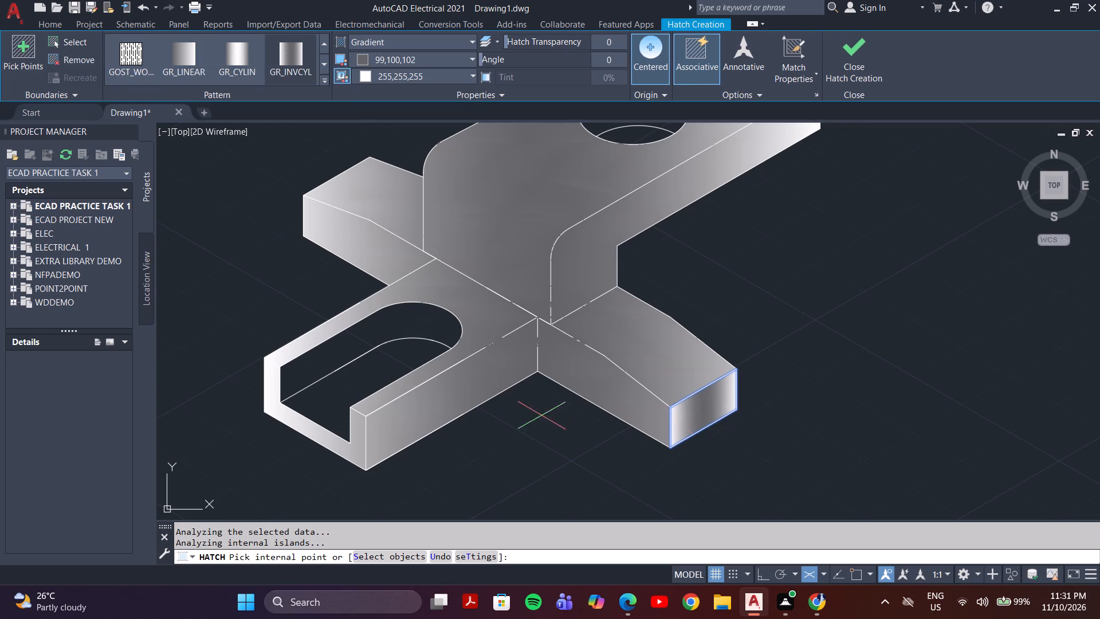
Add the slot's inner wall to the gradient hatch and try to include the slot's floor.
{"action": "left_click", "coordinate": [359, 373]}
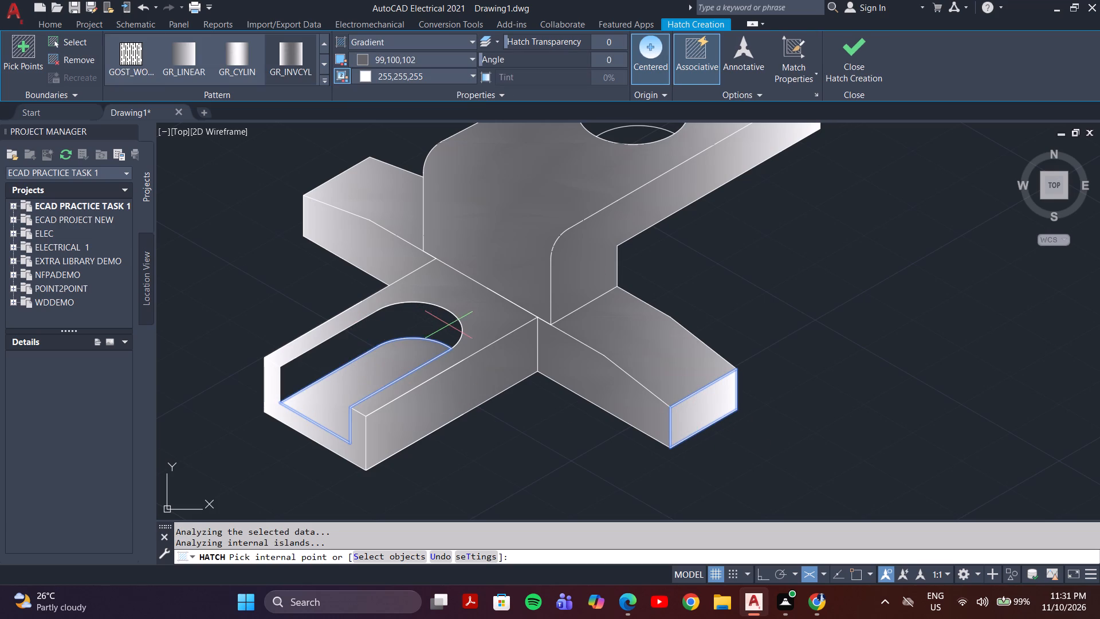
{"action": "left_click", "coordinate": [391, 310]}
{"action": "left_click", "coordinate": [379, 355]}
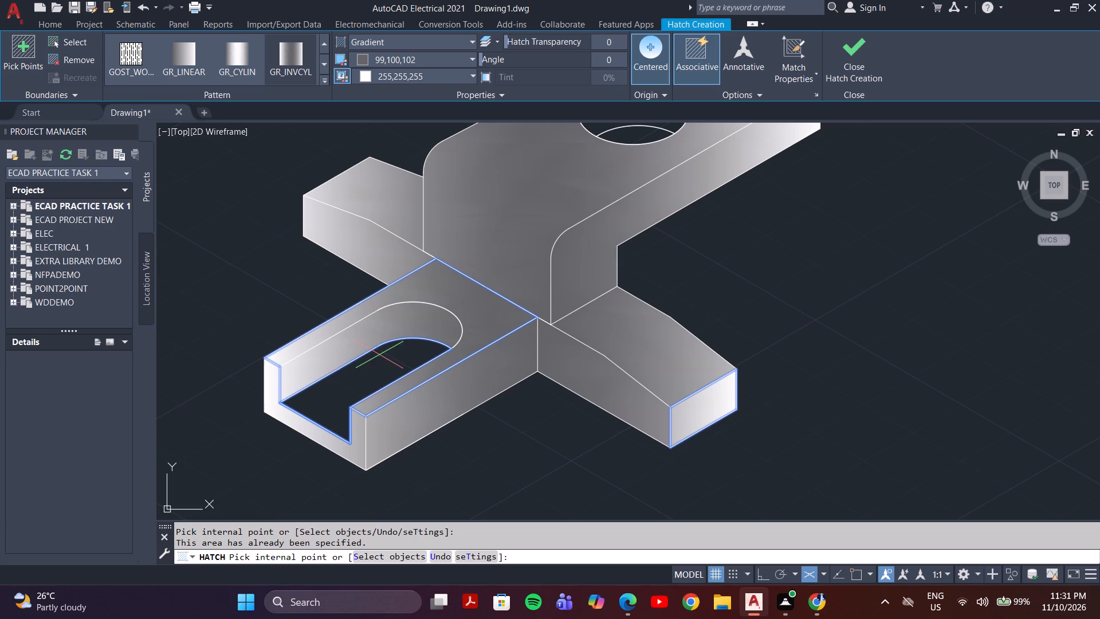
{"action": "double_click", "coordinate": [351, 383]}
Add the round hole's inner wall to the gradient hatch, retry the slot's floor, and end the hatch.
{"action": "scroll", "coordinate": [525, 228], "scroll_direction": "down", "scroll_amount": 1}
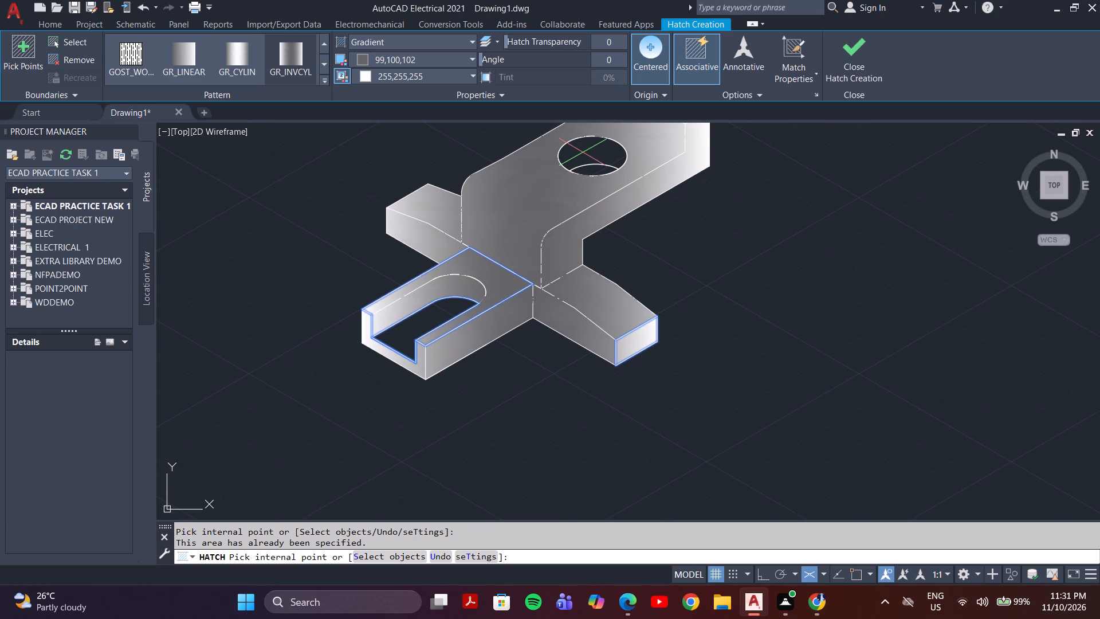
{"action": "left_click", "coordinate": [611, 156]}
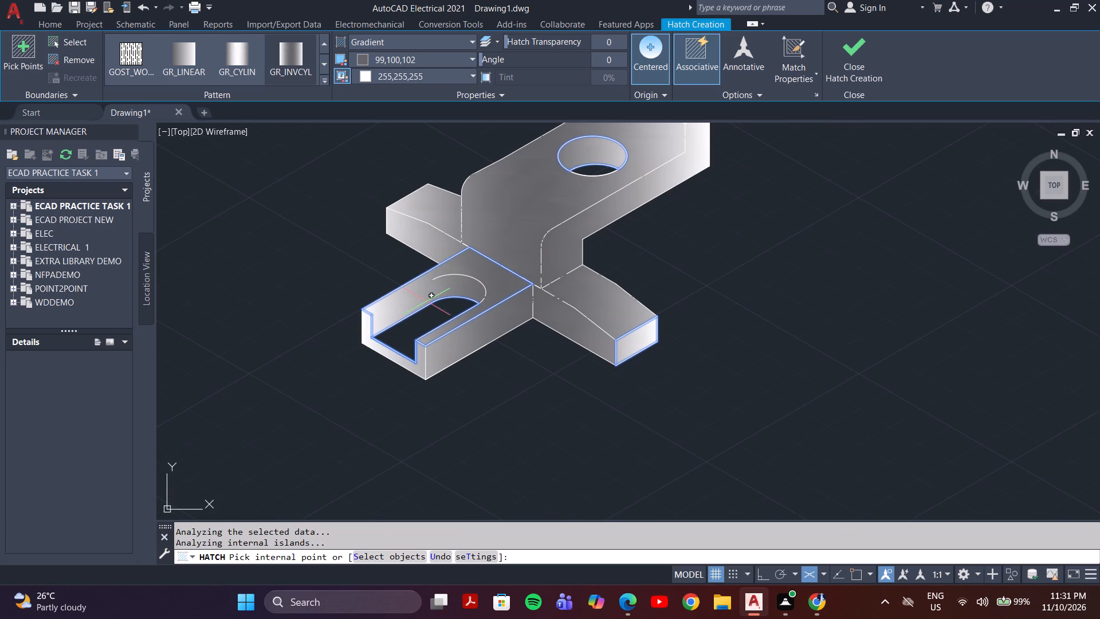
{"action": "left_click", "coordinate": [426, 311]}
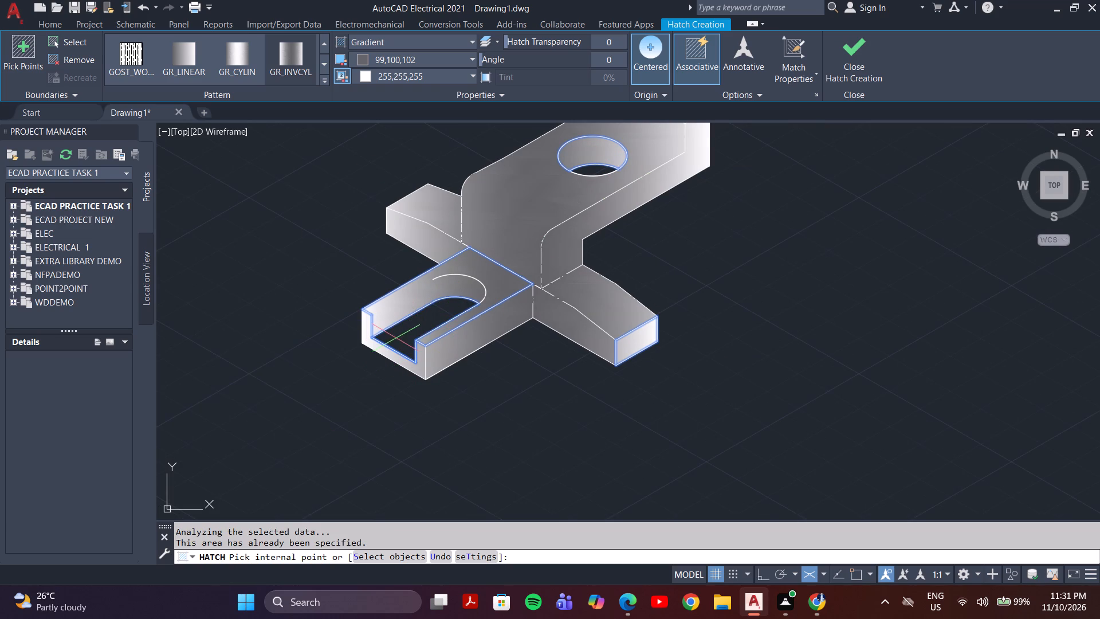
{"action": "left_click", "coordinate": [406, 338]}
{"action": "scroll", "coordinate": [464, 277], "scroll_direction": "down", "scroll_amount": 3}
{"action": "middle_click_drag", "start_coordinate": [495, 287], "coordinate": [486, 395]}
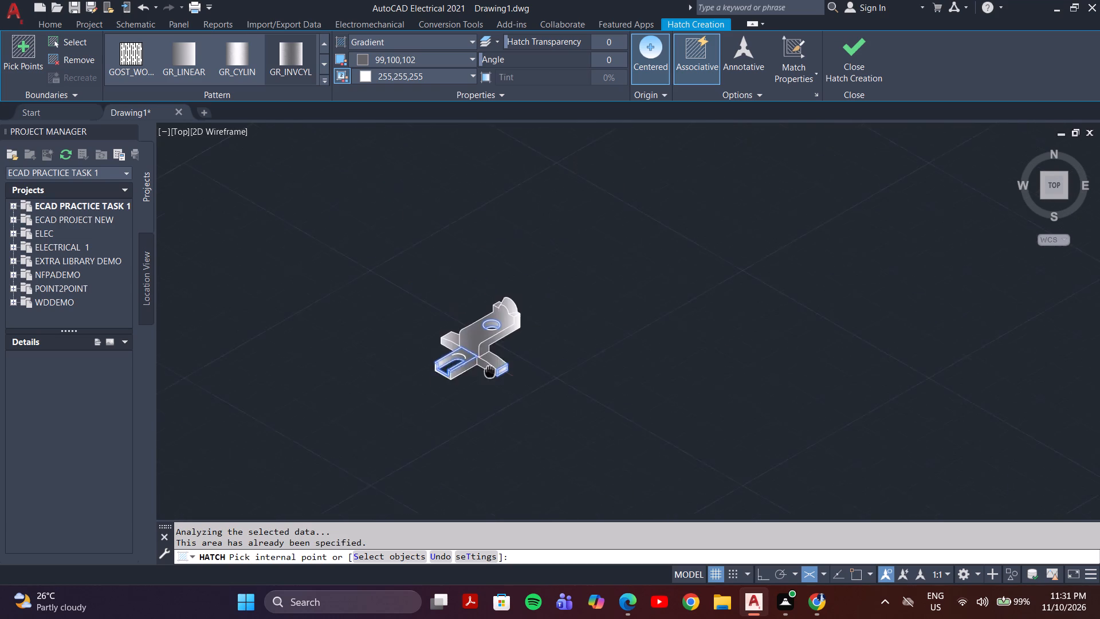
{"action": "middle_click_drag", "start_coordinate": [486, 395], "coordinate": [484, 406]}
{"action": "scroll", "coordinate": [490, 373], "scroll_direction": "up", "scroll_amount": 3}
{"action": "scroll", "coordinate": [498, 373], "scroll_direction": "down", "scroll_amount": 2}
{"action": "middle_click_drag", "start_coordinate": [513, 391], "coordinate": [588, 377]}
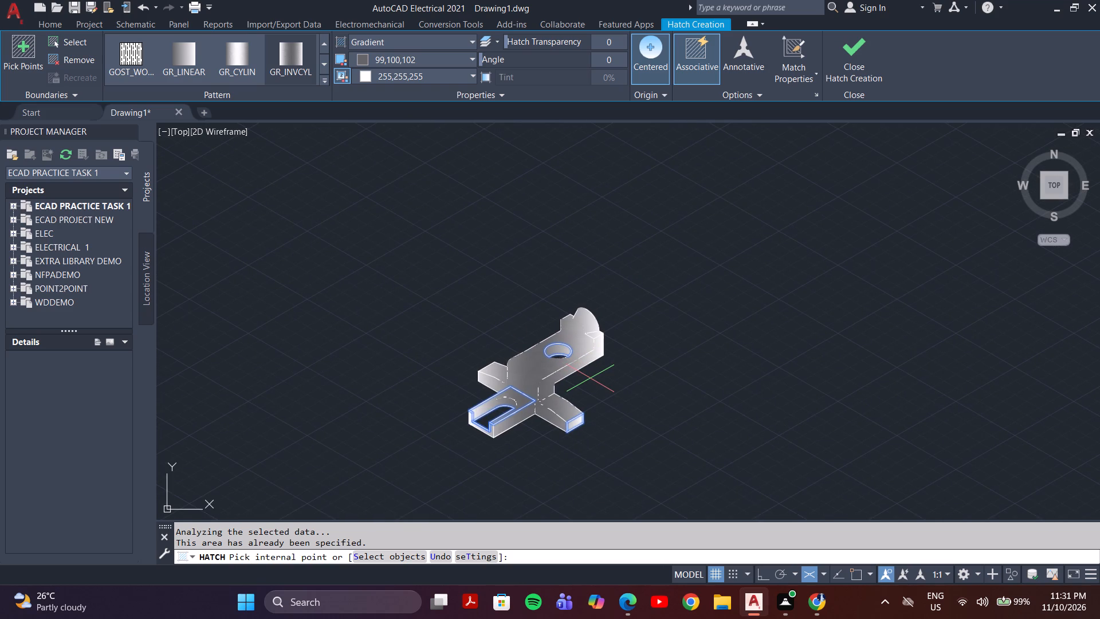
{"action": "key", "text": "Escape"}
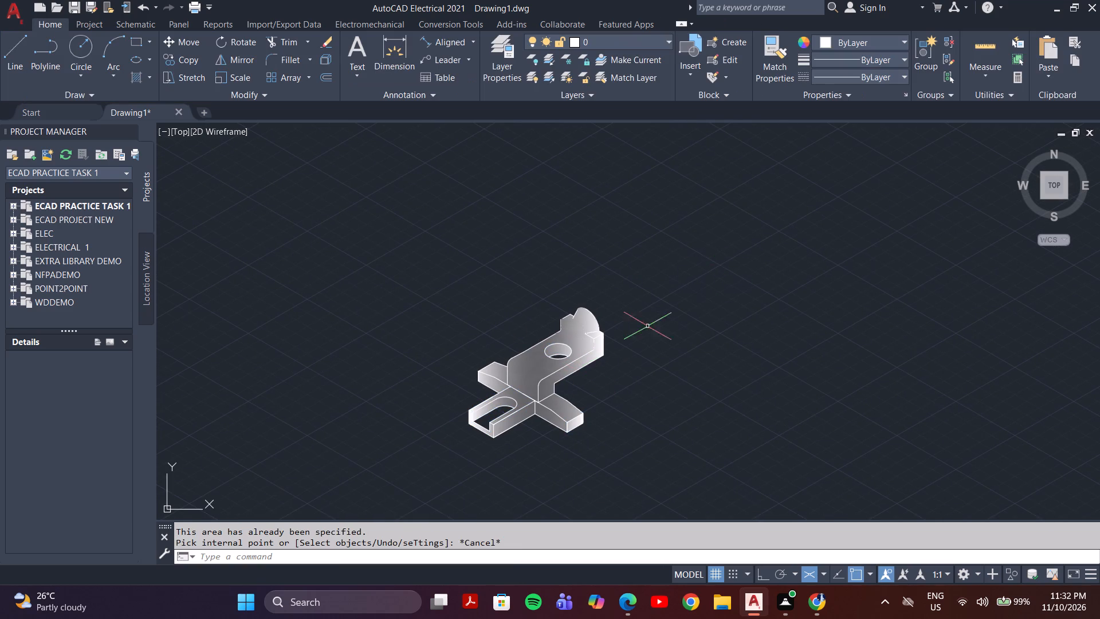
Shade the slot's floor with a new Gradient hatch.
{"action": "scroll", "coordinate": [631, 336], "scroll_direction": "up", "scroll_amount": 2}
{"action": "middle_click_drag", "start_coordinate": [617, 363], "coordinate": [780, 236]}
{"action": "scroll", "coordinate": [769, 267], "scroll_direction": "down", "scroll_amount": 1}
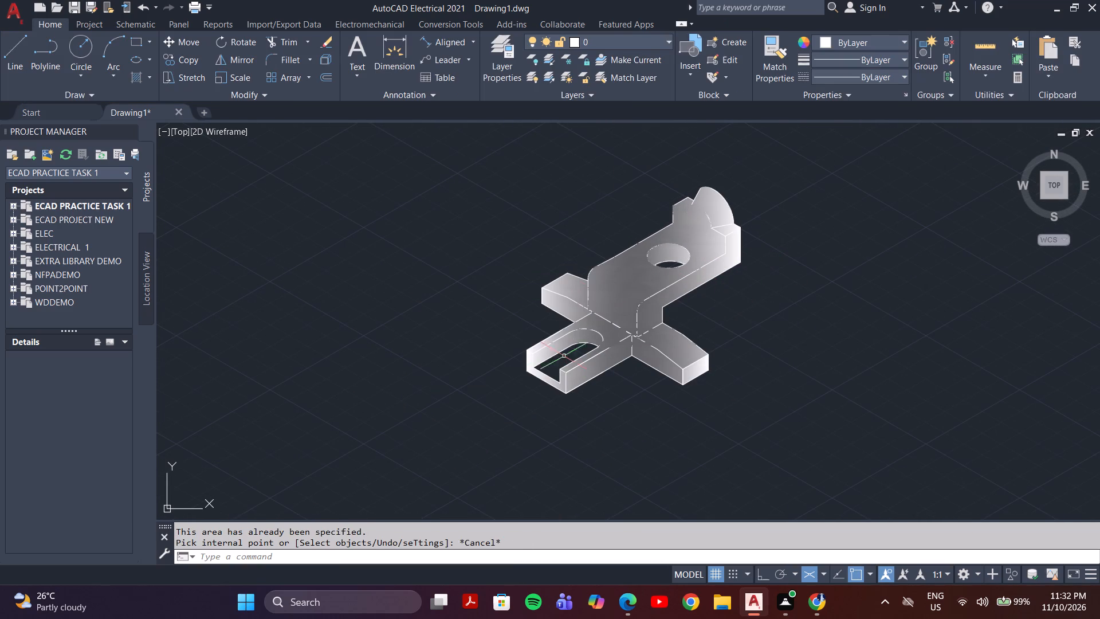
{"action": "key", "text": "space"}
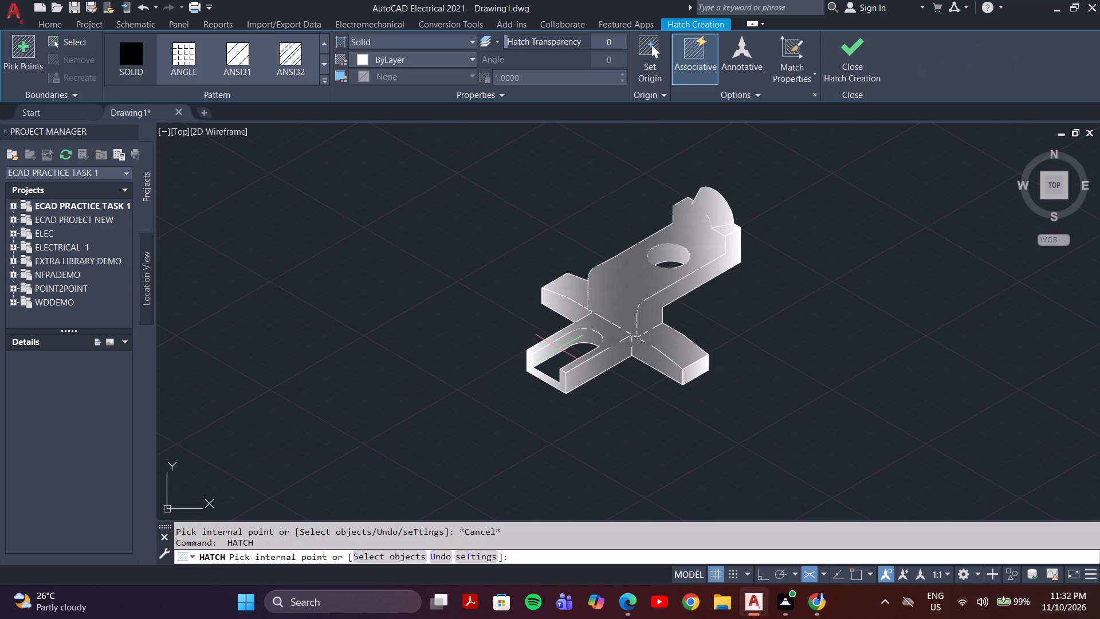
{"action": "left_click", "coordinate": [457, 37]}
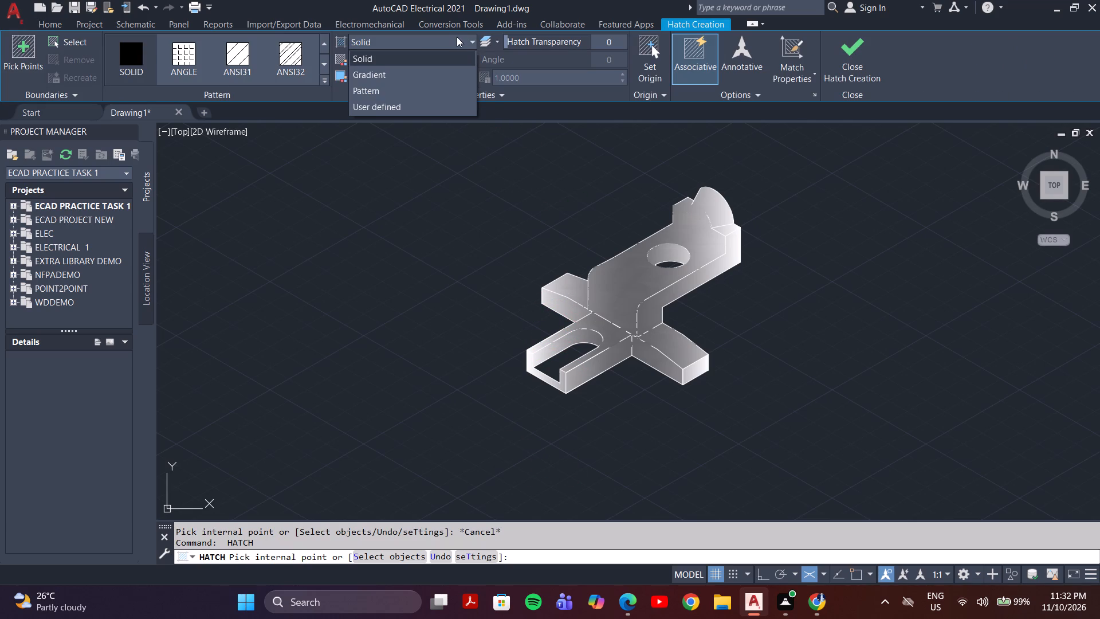
{"action": "left_click", "coordinate": [419, 69]}
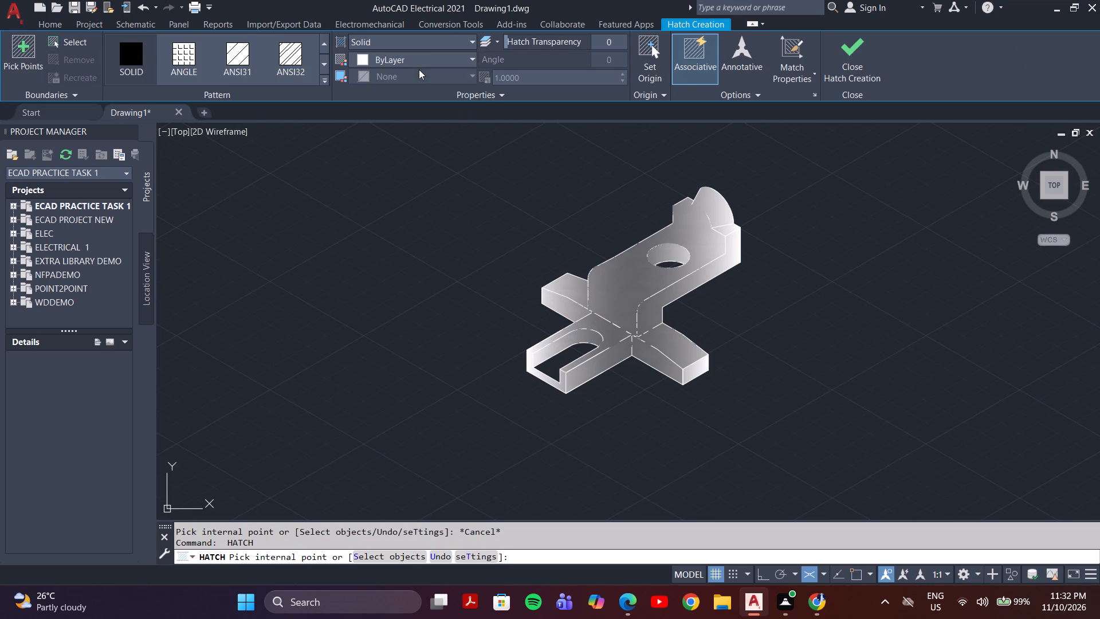
{"action": "left_click", "coordinate": [561, 365]}
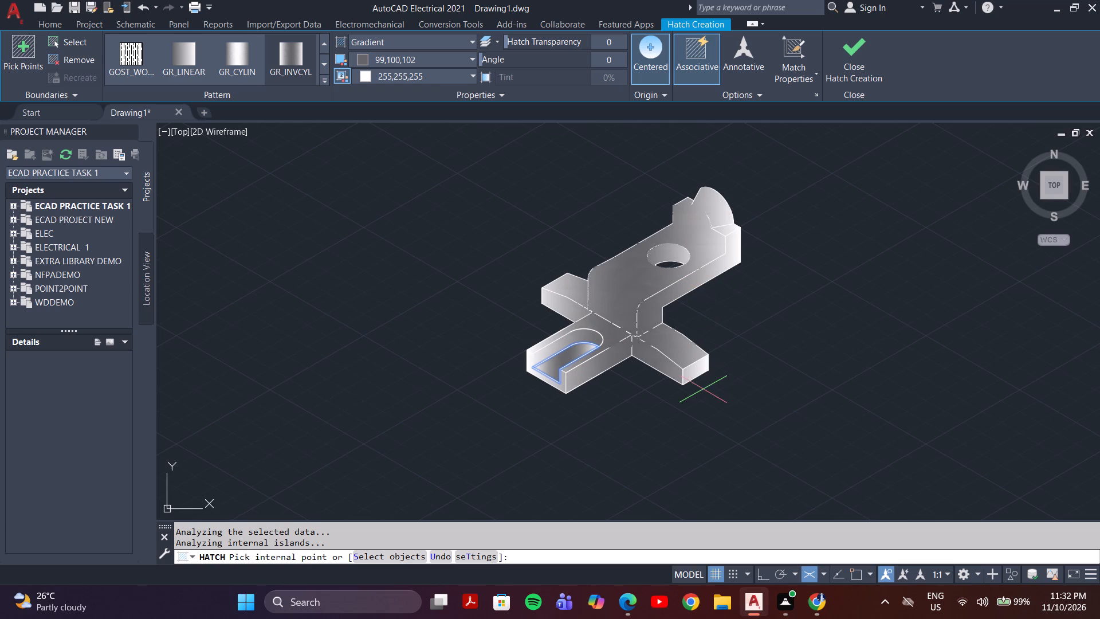
{"action": "key", "text": "Return"}
Select the entire shaded part and set its object color to black (0,0,0).
{"action": "left_click", "coordinate": [775, 156]}
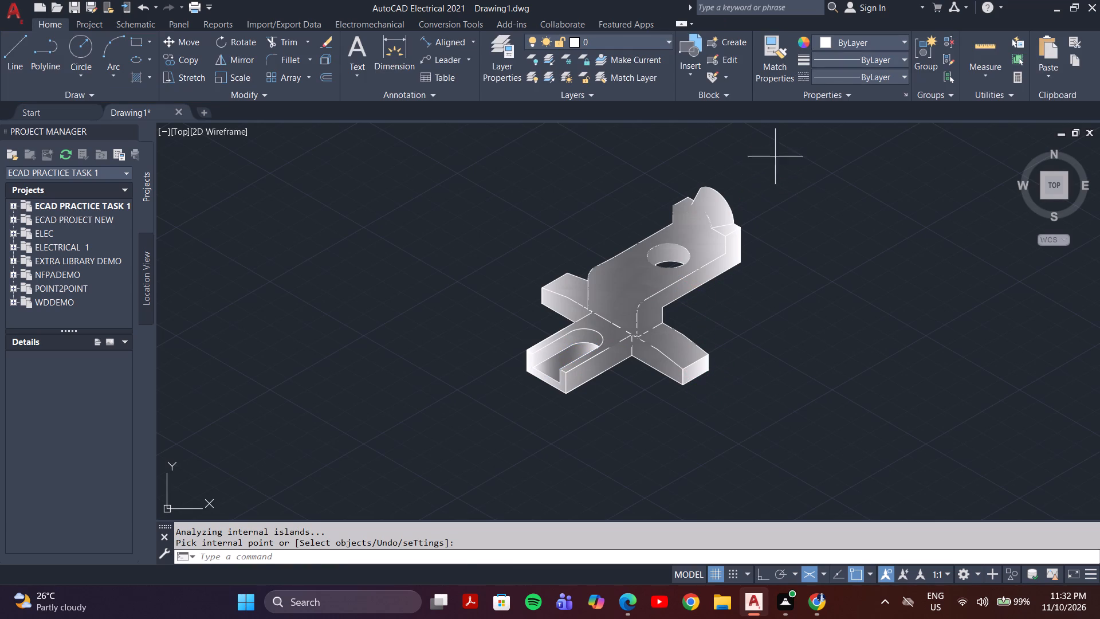
{"action": "left_click", "coordinate": [437, 416]}
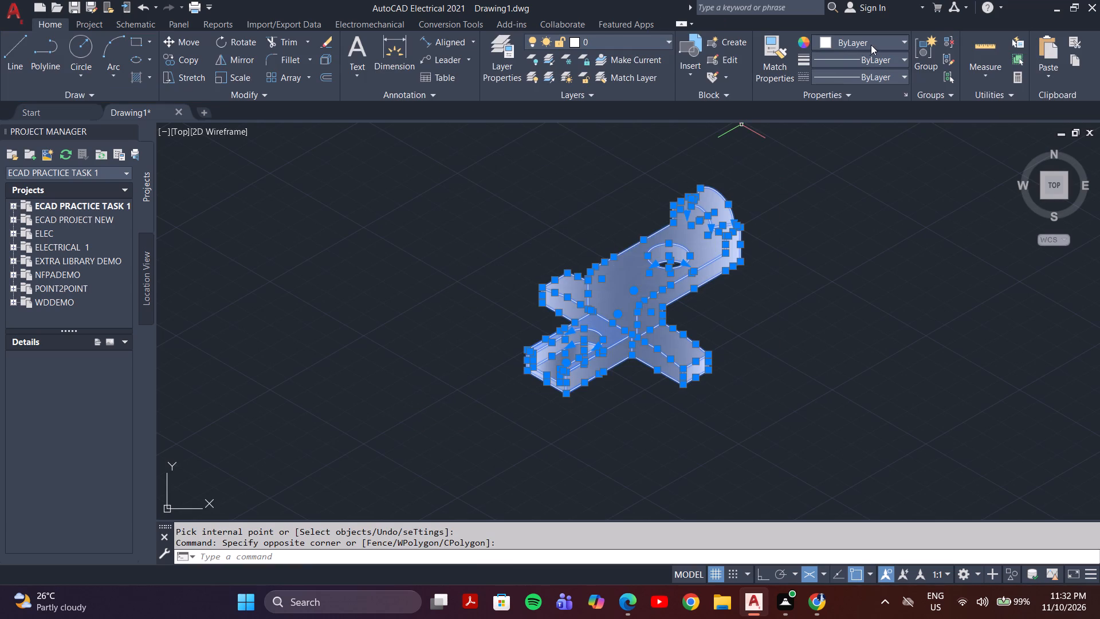
{"action": "left_click", "coordinate": [871, 44]}
{"action": "left_click", "coordinate": [821, 100]}
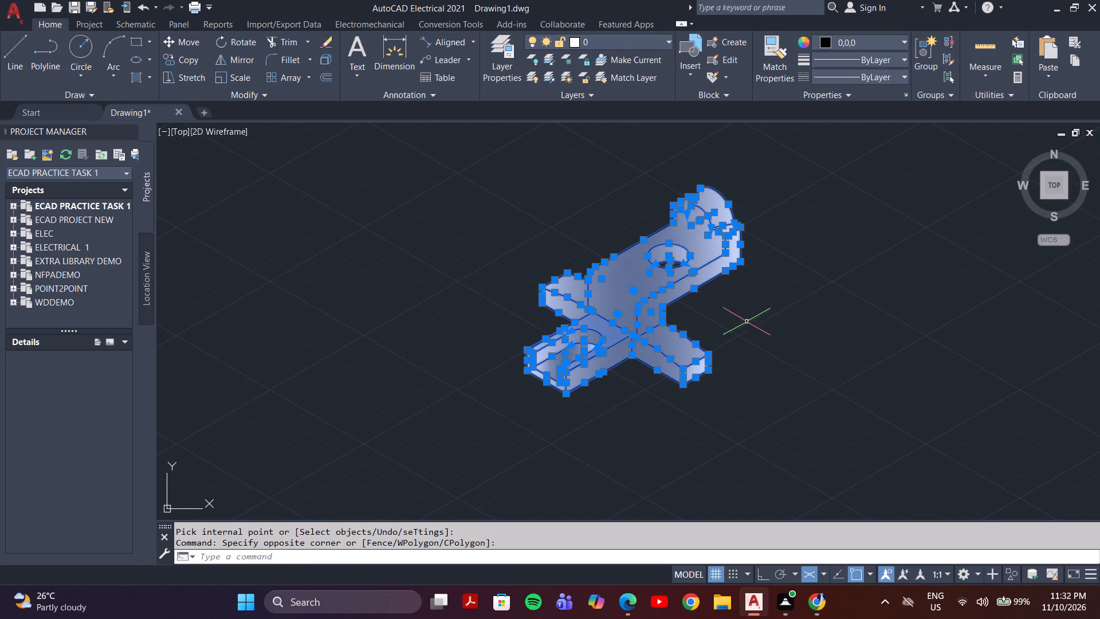
{"action": "key", "text": "Return"}
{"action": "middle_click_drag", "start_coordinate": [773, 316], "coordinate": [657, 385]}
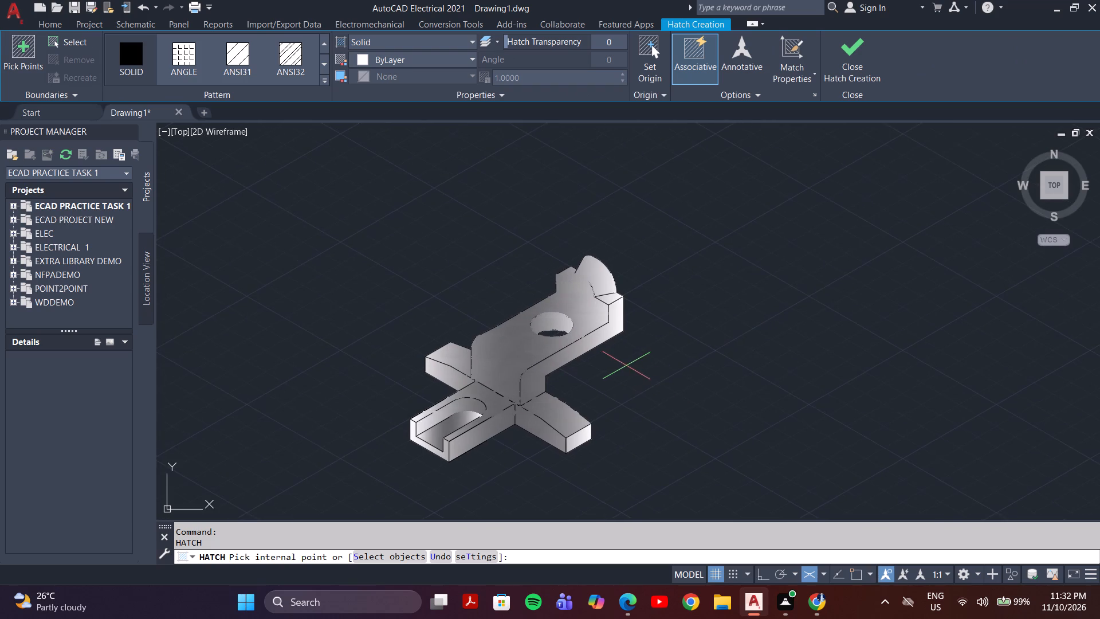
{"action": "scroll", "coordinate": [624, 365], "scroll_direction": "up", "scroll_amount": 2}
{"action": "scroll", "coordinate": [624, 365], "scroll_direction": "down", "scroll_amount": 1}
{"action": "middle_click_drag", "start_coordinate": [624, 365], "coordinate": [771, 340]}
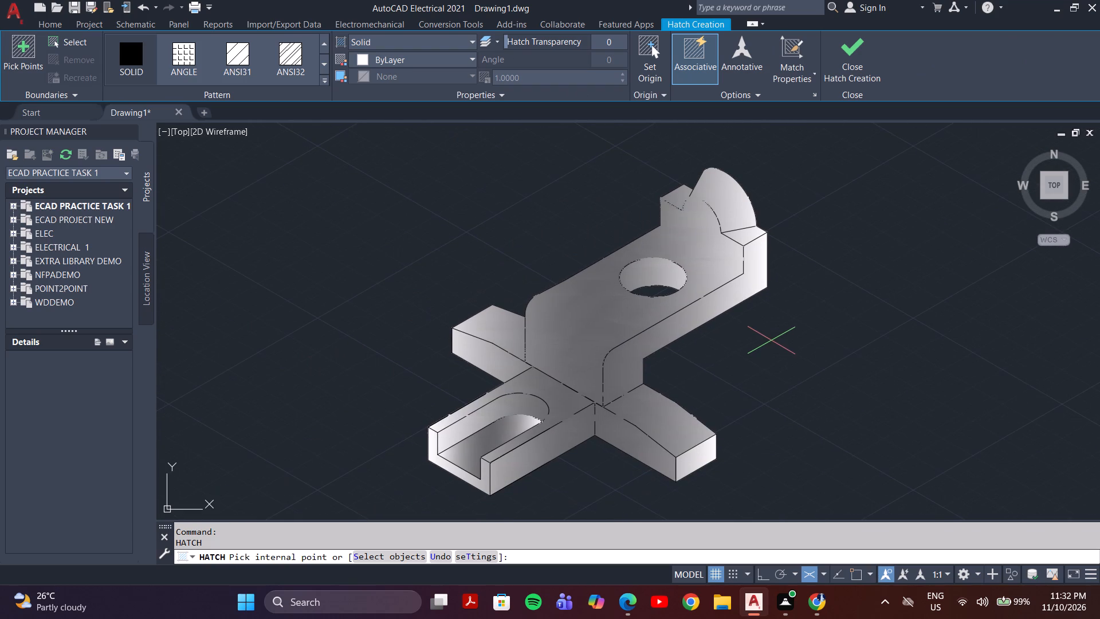
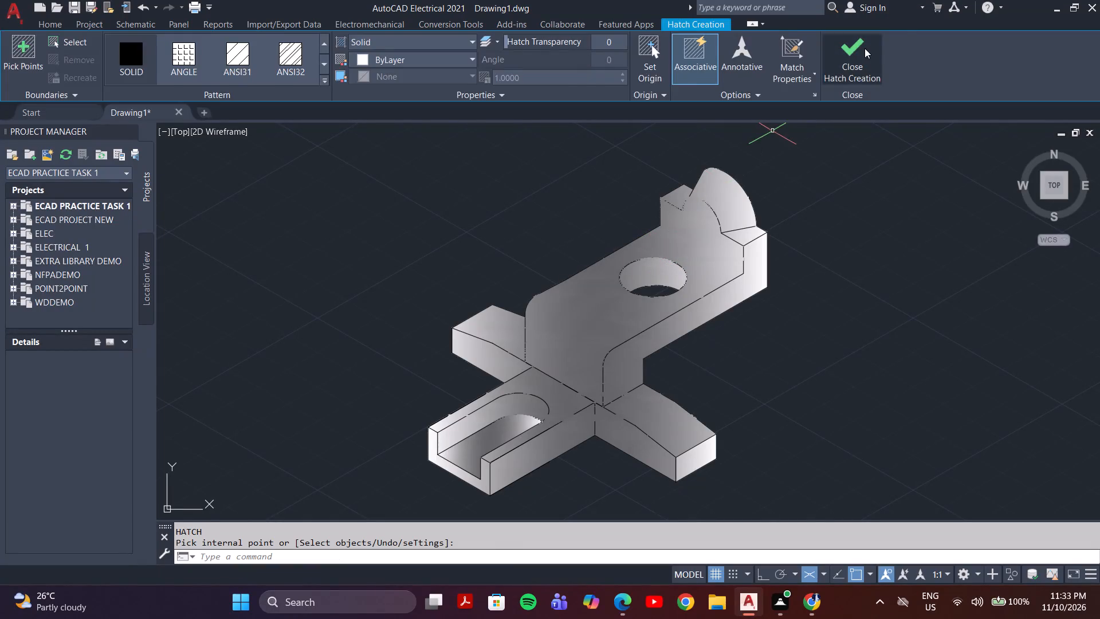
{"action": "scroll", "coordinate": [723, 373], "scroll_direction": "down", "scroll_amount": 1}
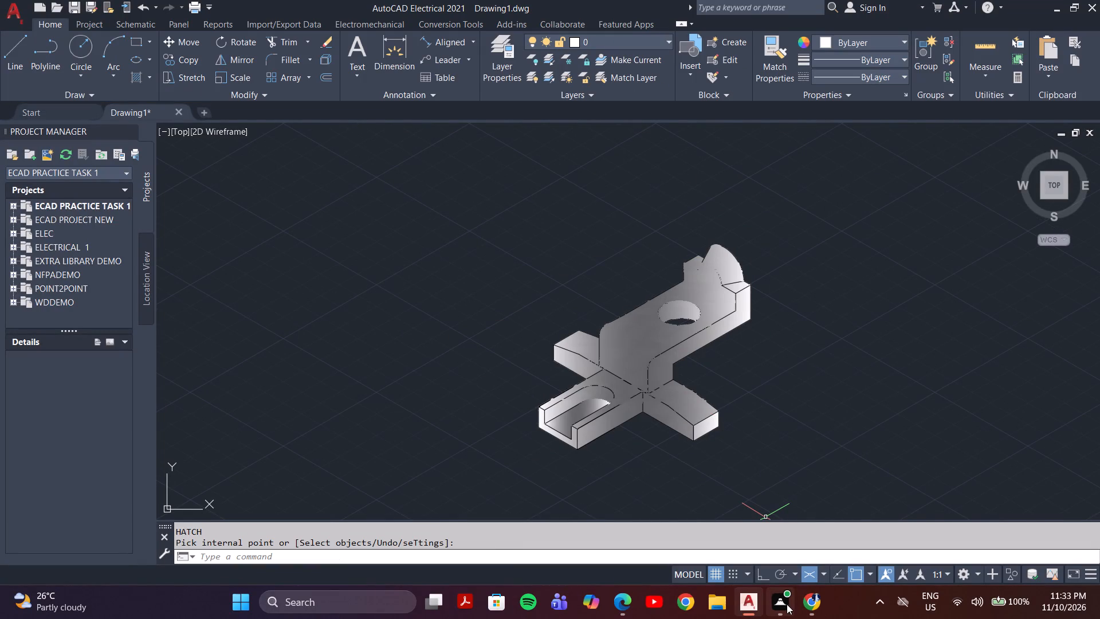